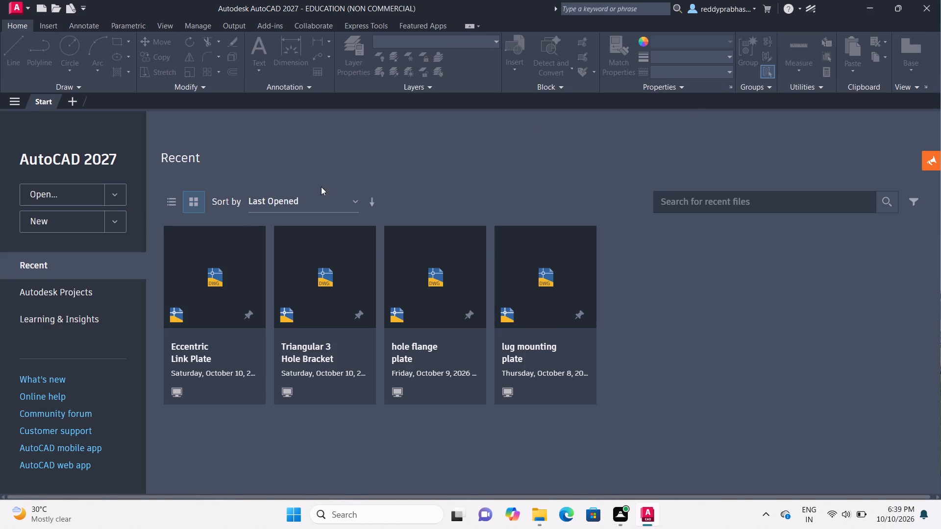
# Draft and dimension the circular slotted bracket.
# Start a new blank drawing.
pyautogui.click(68, 104)
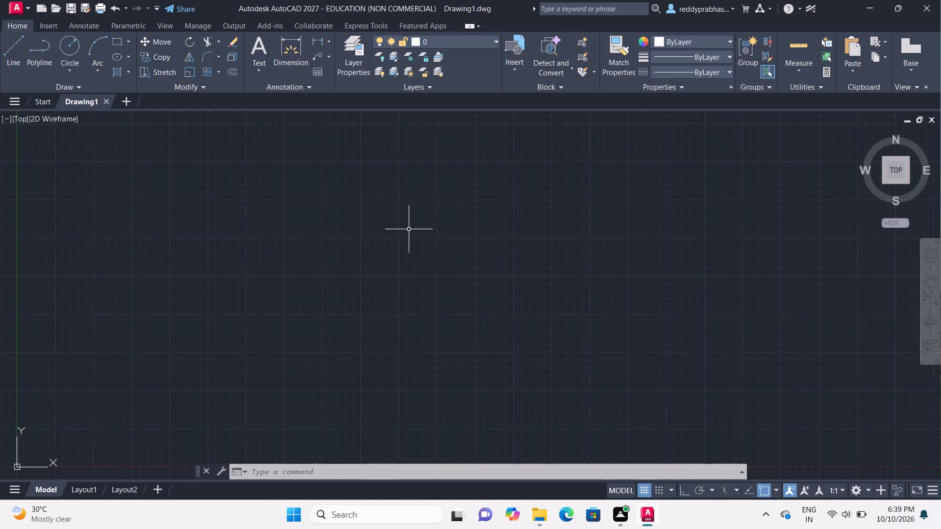
# Configure the drawing units to a length precision of 0.00 and an insertion scale in millimeters.
pyautogui.write('un')
pyautogui.press('Return')
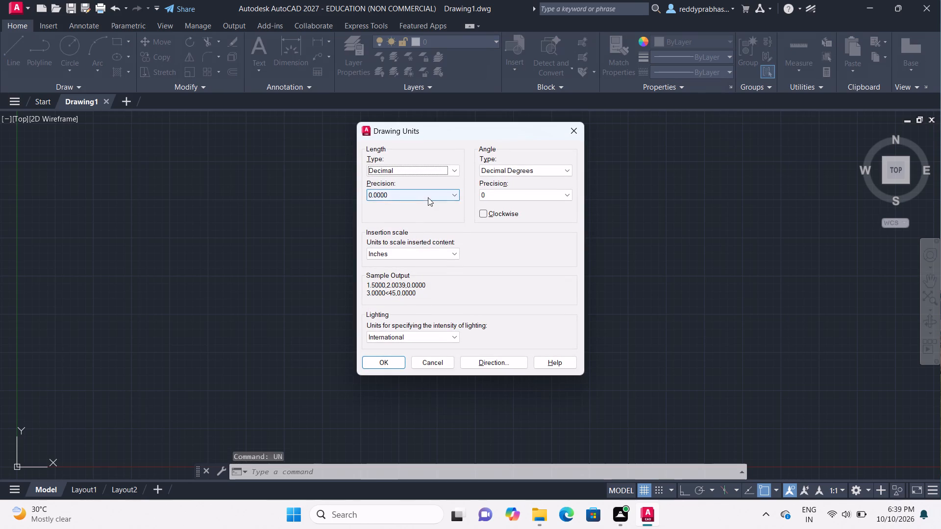
pyautogui.doubleClick(428, 197)
pyautogui.click(430, 196)
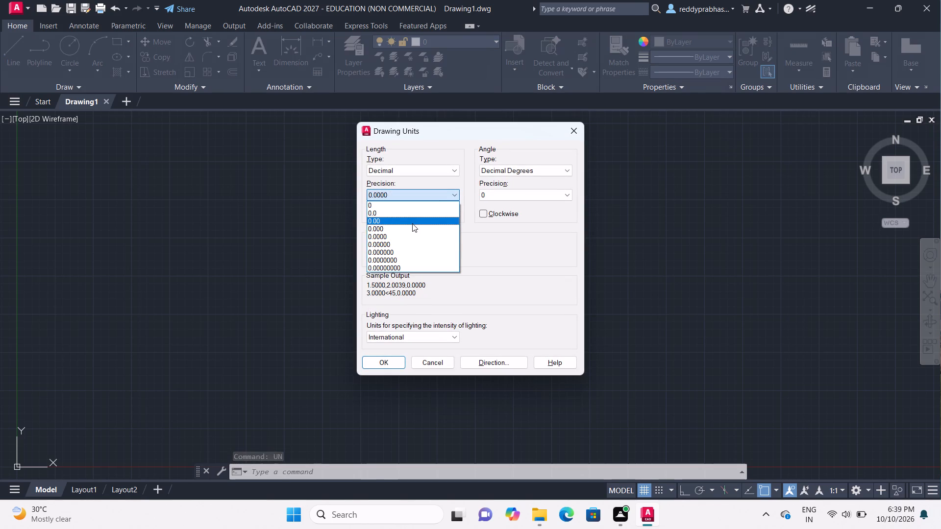
pyautogui.doubleClick(412, 223)
pyautogui.click(405, 249)
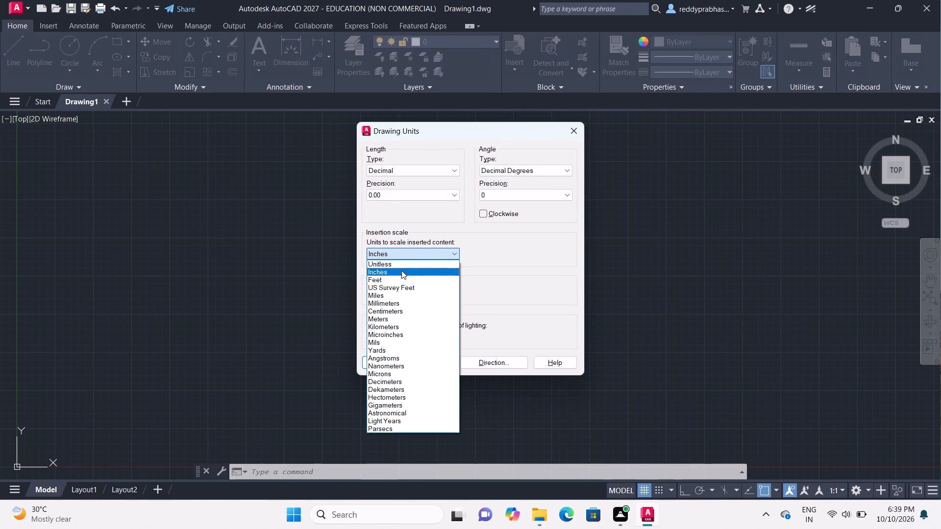
pyautogui.click(397, 302)
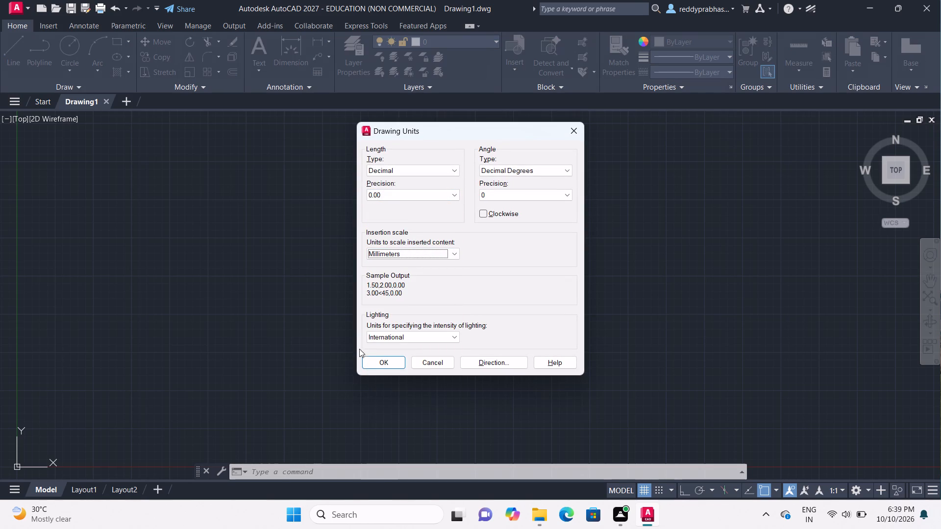
pyautogui.click(370, 363)
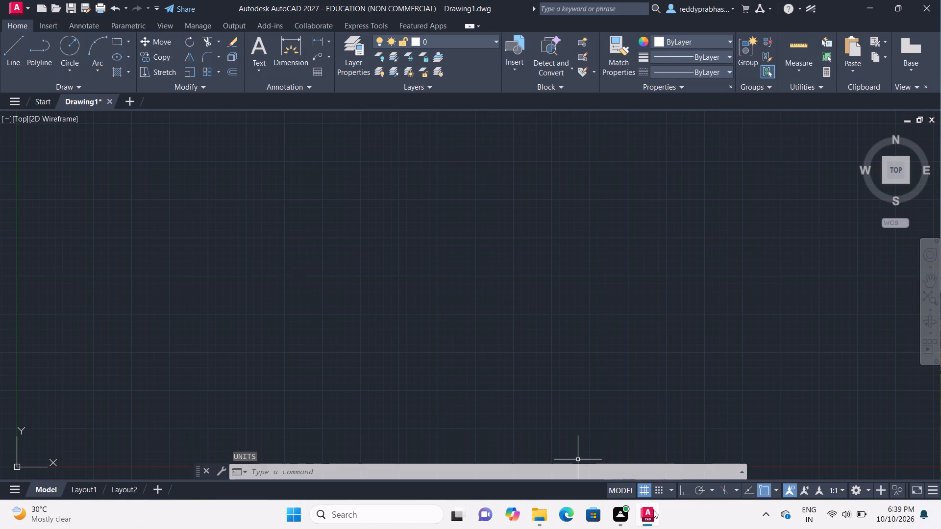
# Turn off the drawing grid display.
pyautogui.doubleClick(642, 489)
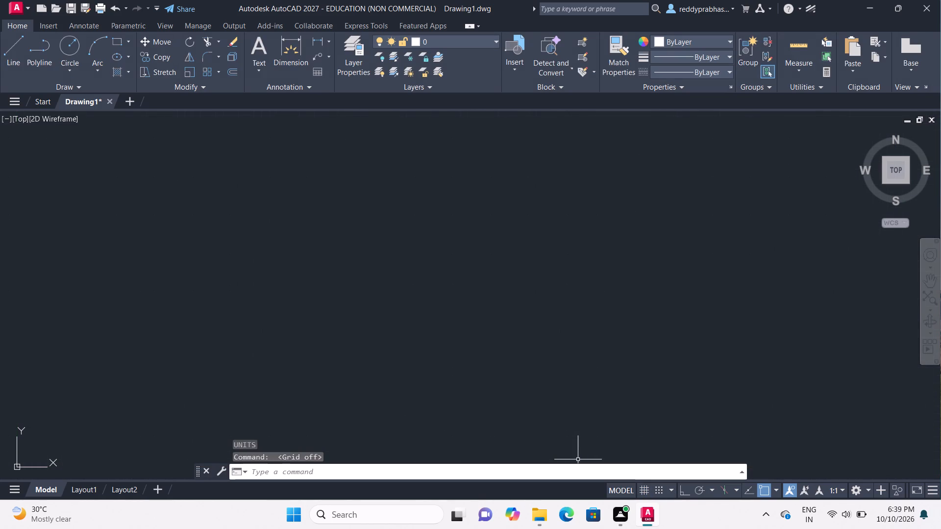
# Hide the coordinate system icon by setting UCSICON to OFF.
pyautogui.click(570, 472)
pyautogui.write('ucs')
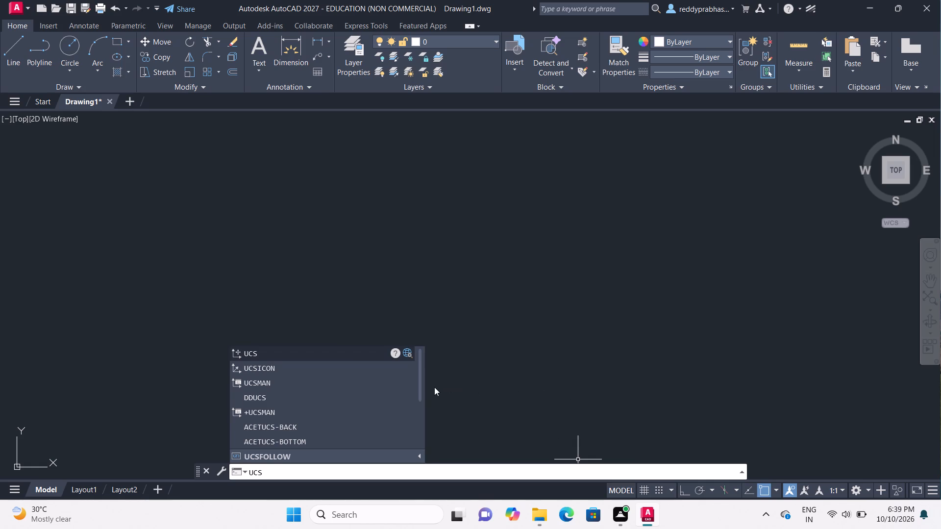
pyautogui.doubleClick(401, 372)
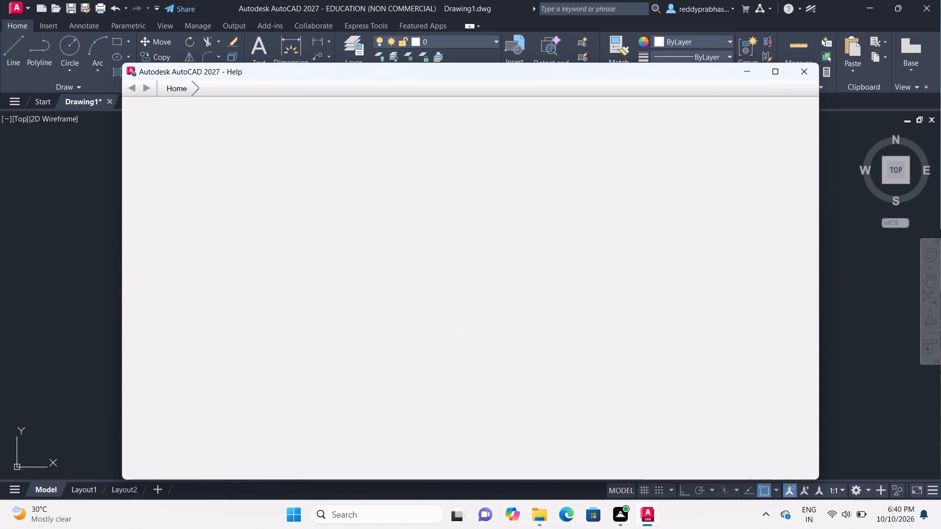
pyautogui.click(796, 72)
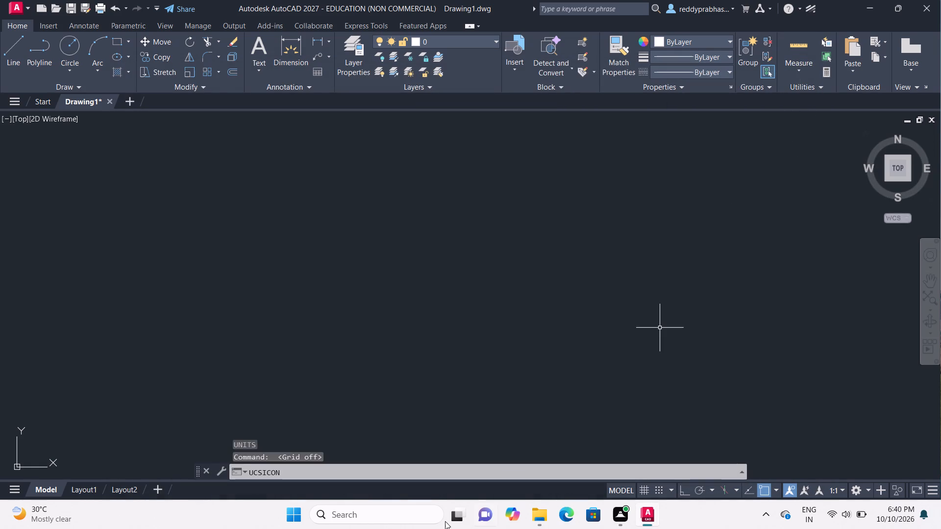
pyautogui.write('ucs')
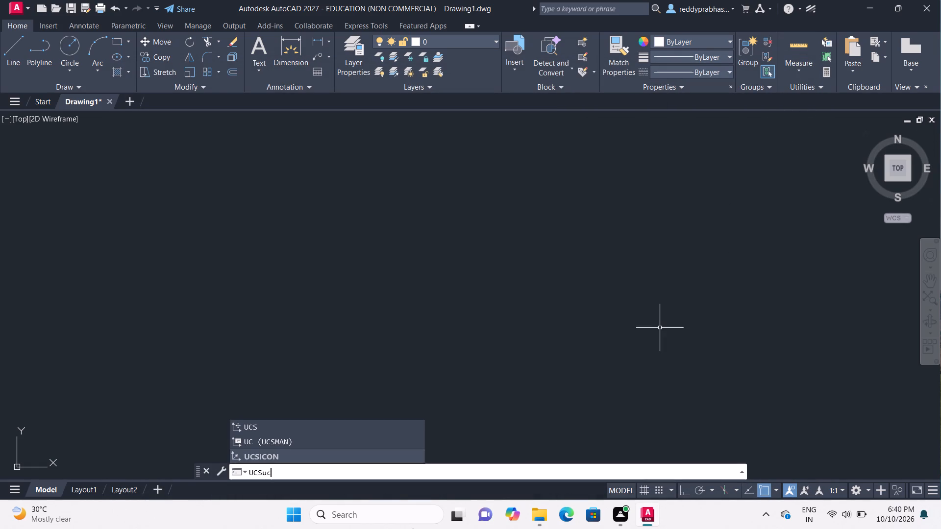
pyautogui.doubleClick(362, 457)
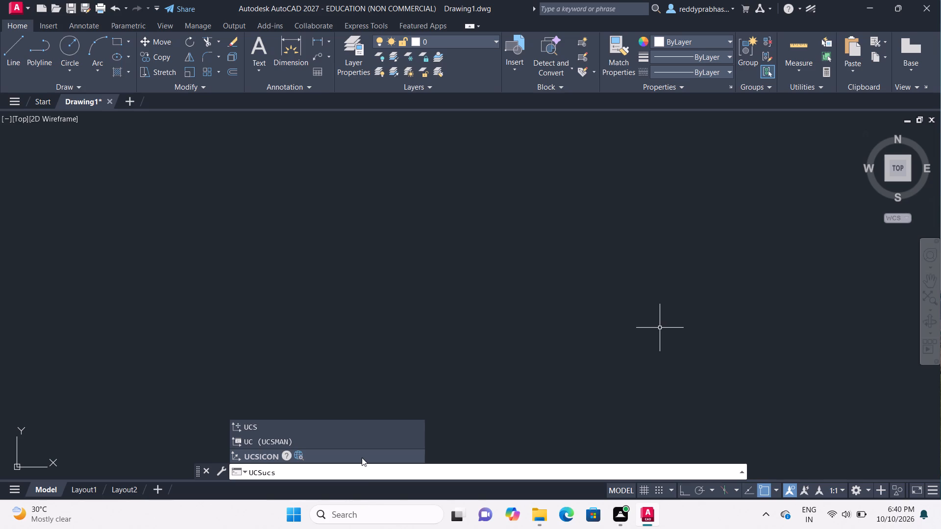
pyautogui.click(258, 452)
pyautogui.moveTo(299, 428); pyautogui.dragTo(258, 452)
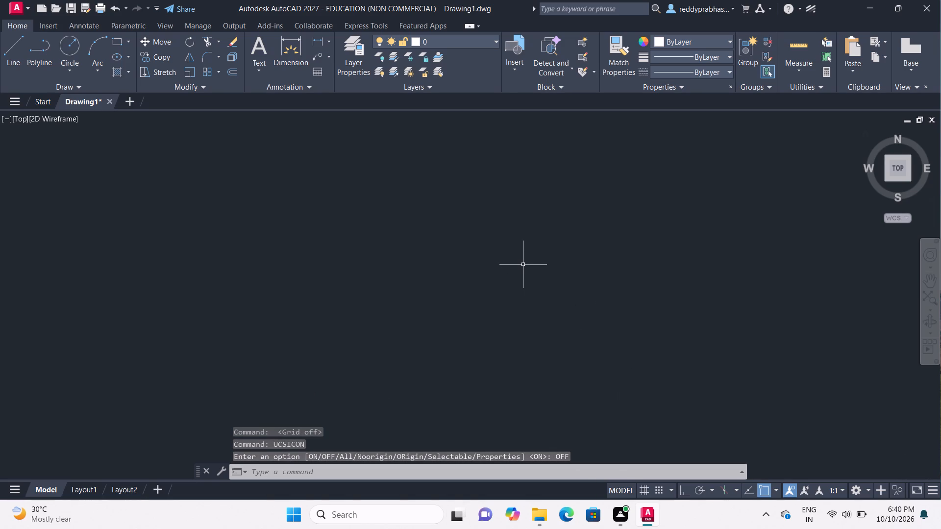
# Draw a circle of diameter 10 mm in the empty drawing area, using the center and diameter method.
pyautogui.scroll(-1, 225, 171)
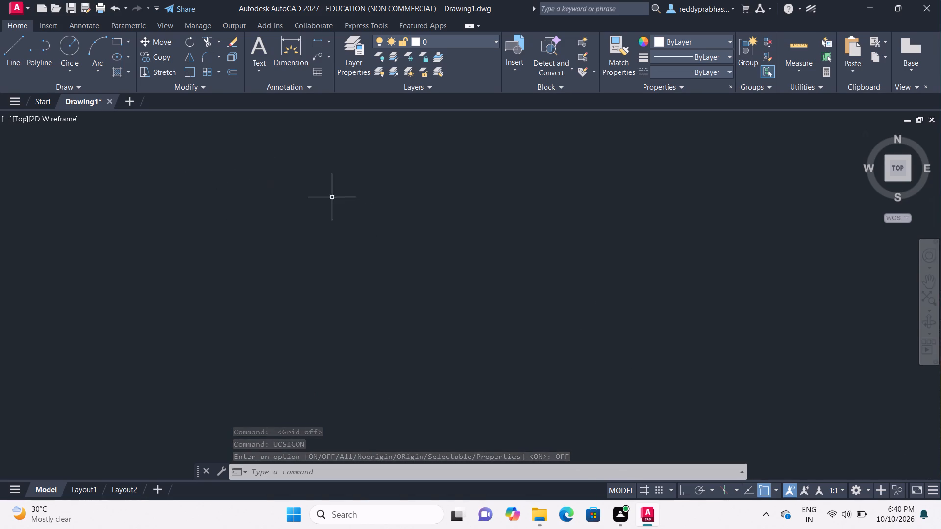
pyautogui.scroll(1, 309, 185)
pyautogui.doubleClick(70, 62)
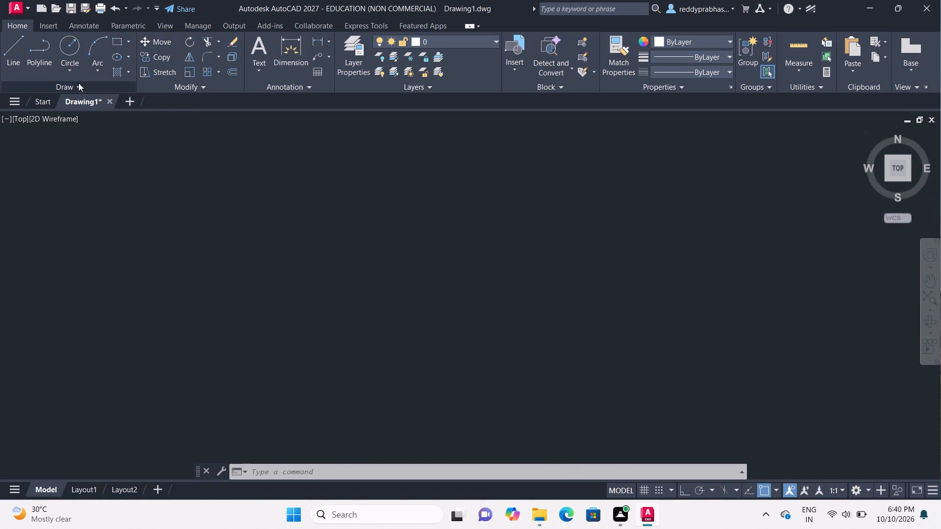
pyautogui.click(76, 68)
pyautogui.doubleClick(78, 107)
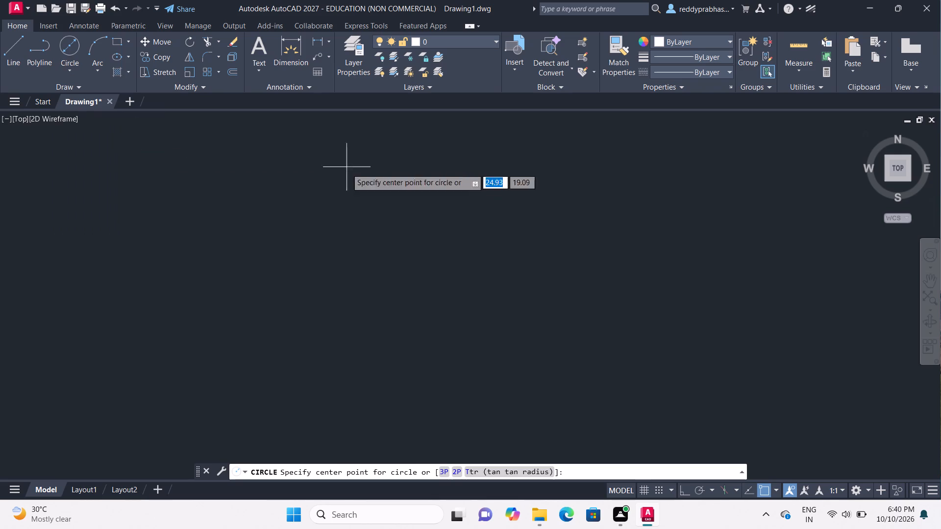
pyautogui.click(404, 216)
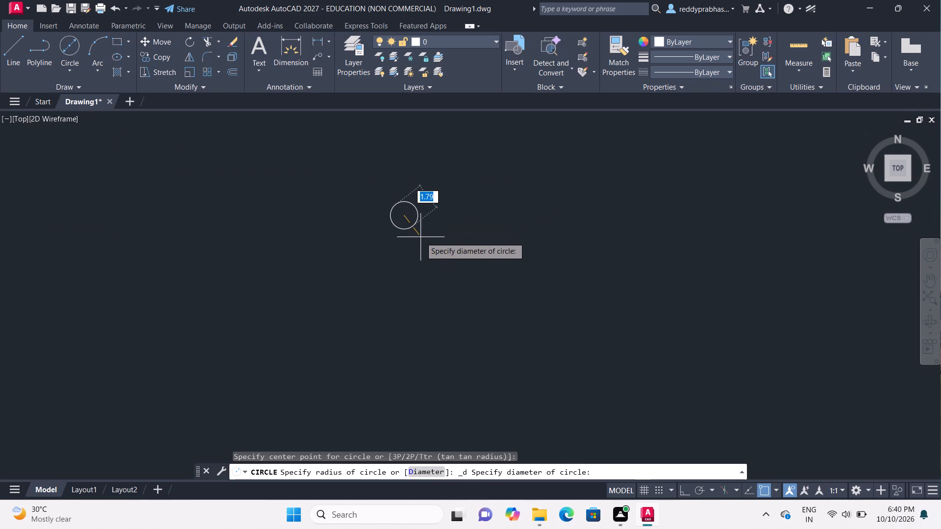
pyautogui.press('End')
pyautogui.press('Insert')
pyautogui.press('BackSpace')
pyautogui.press('End')
pyautogui.press('Insert')
pyautogui.press('End')
pyautogui.write('10')
pyautogui.press('Return')
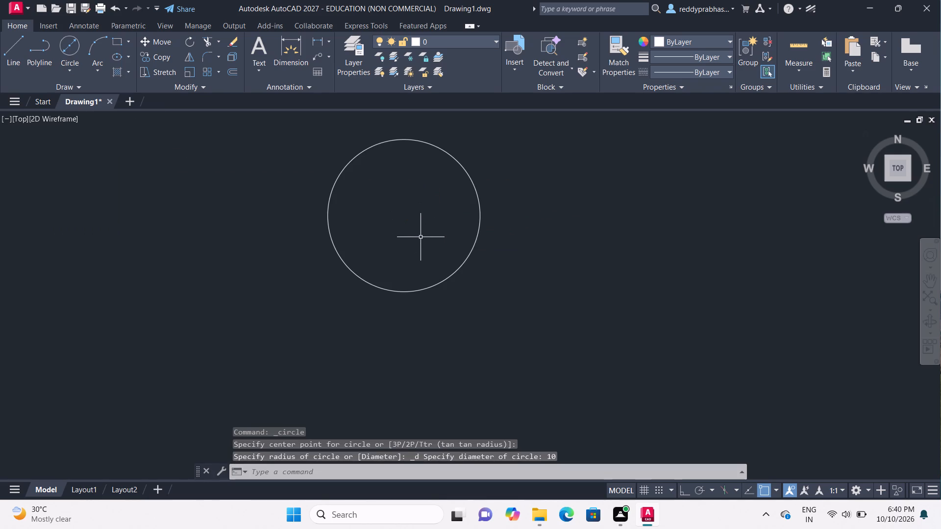
pyautogui.click(924, 283)
pyautogui.moveTo(580, 204); pyautogui.dragTo(650, 290)
pyautogui.moveTo(650, 290); pyautogui.dragTo(639, 287)
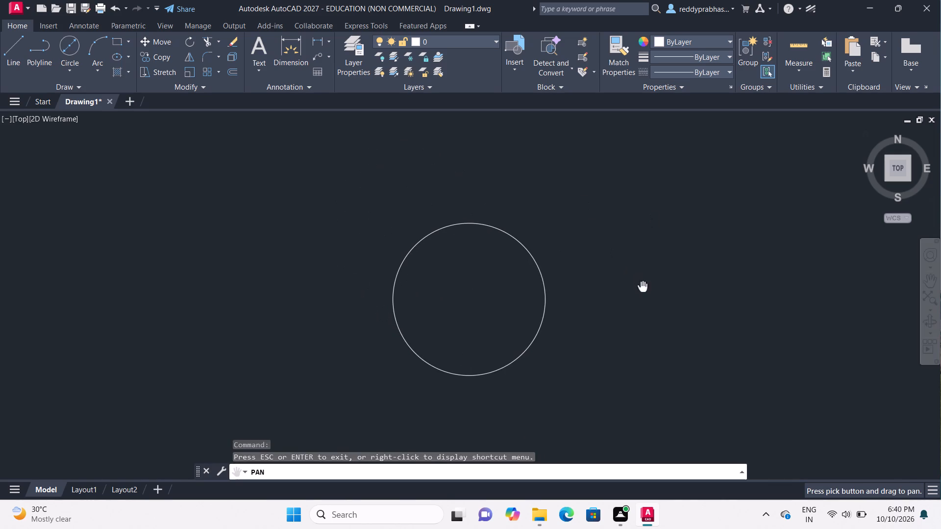
pyautogui.moveTo(639, 287); pyautogui.dragTo(627, 284)
pyautogui.press('Escape')
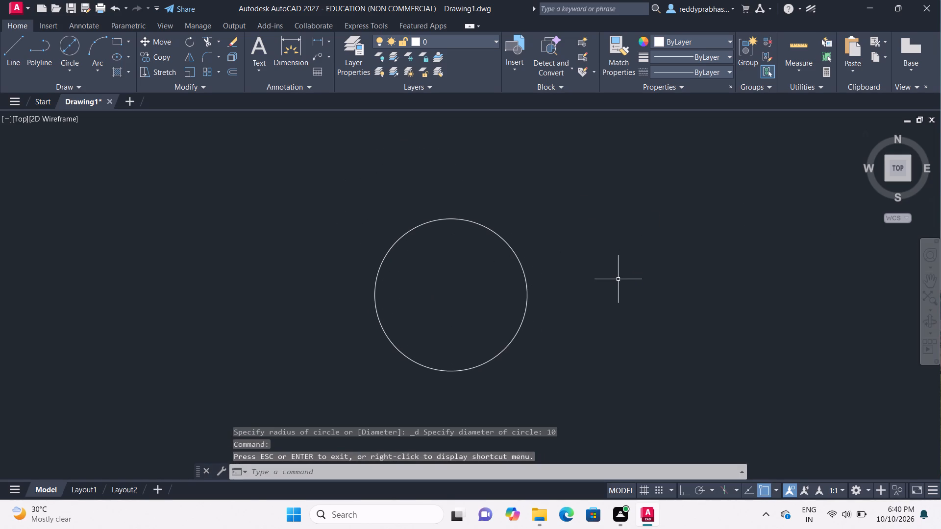
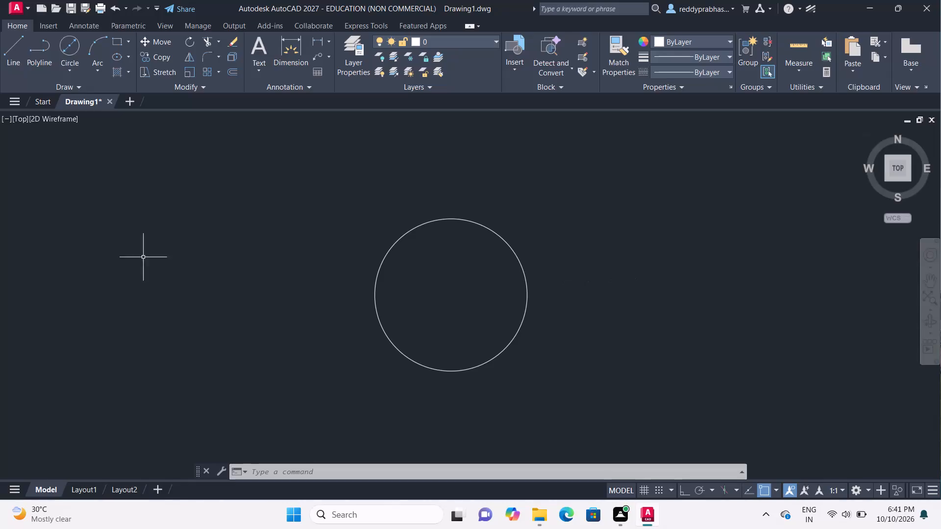
# Review the object snap modes and accept the drafting settings with the Center snap enabled.
pyautogui.write('osn')
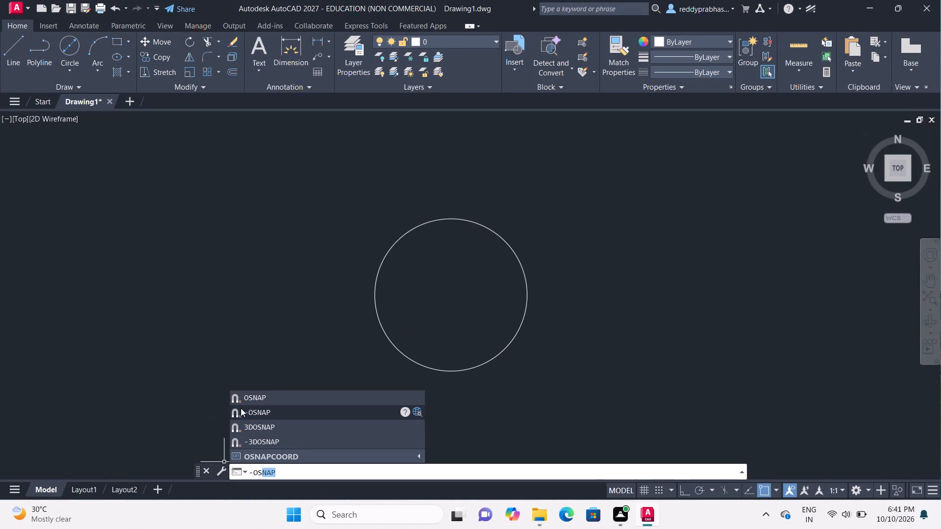
pyautogui.click(246, 399)
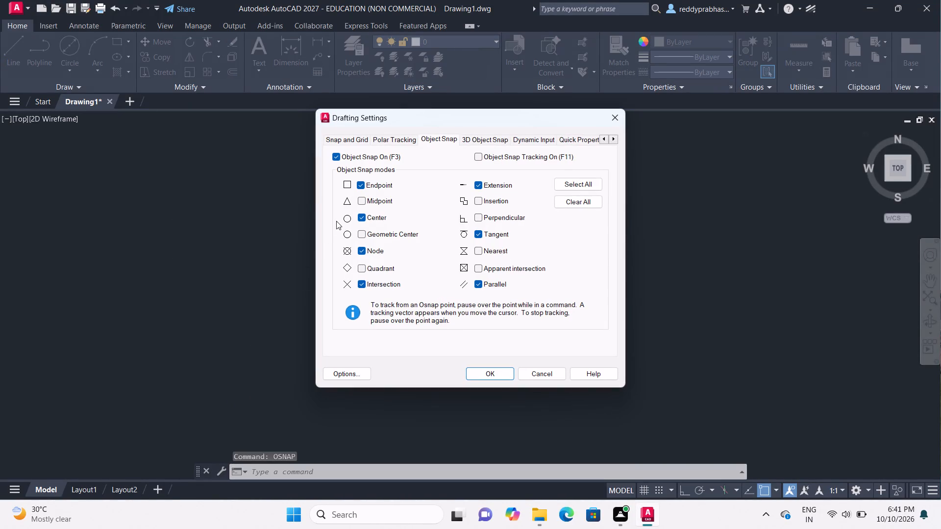
pyautogui.click(357, 220)
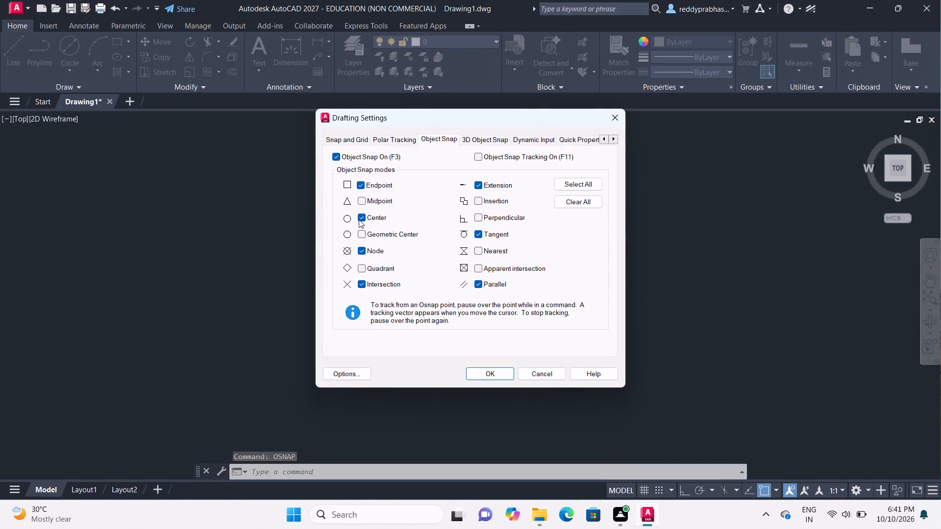
pyautogui.tripleClick(359, 219)
pyautogui.doubleClick(361, 217)
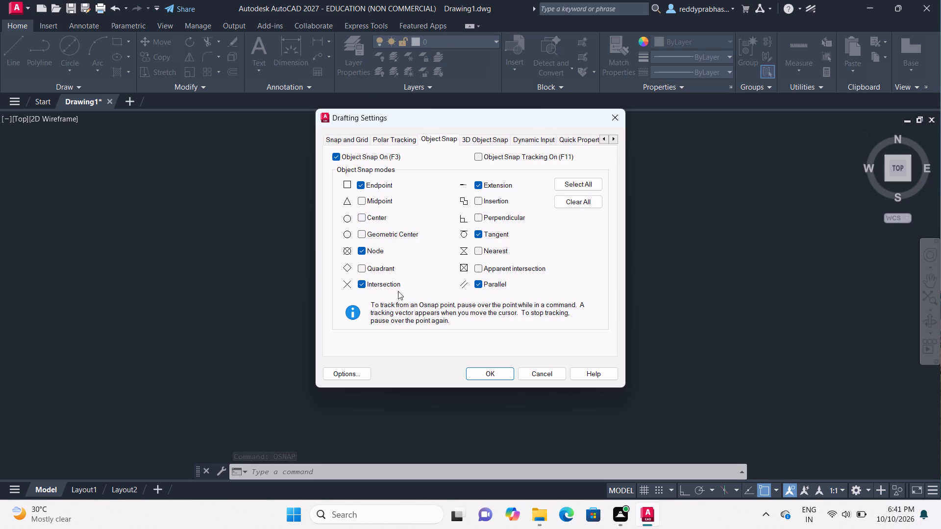
pyautogui.doubleClick(360, 221)
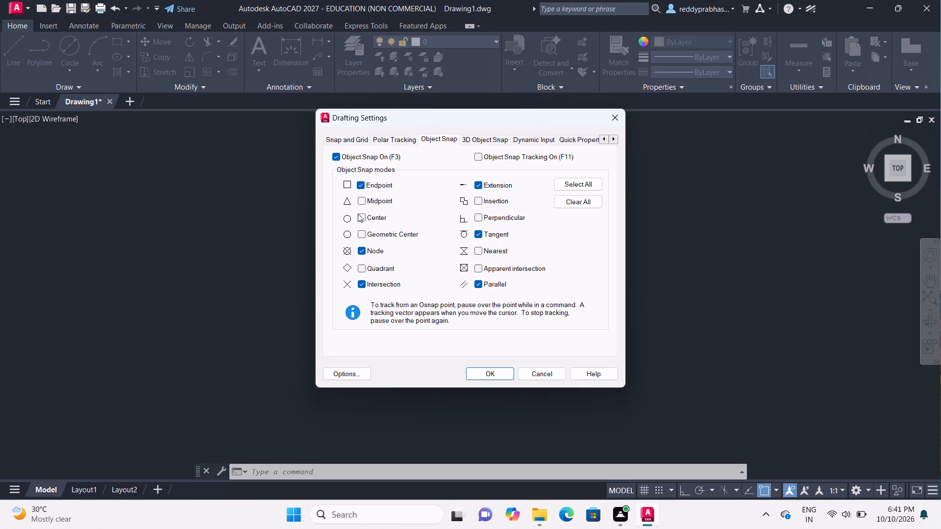
pyautogui.click(366, 219)
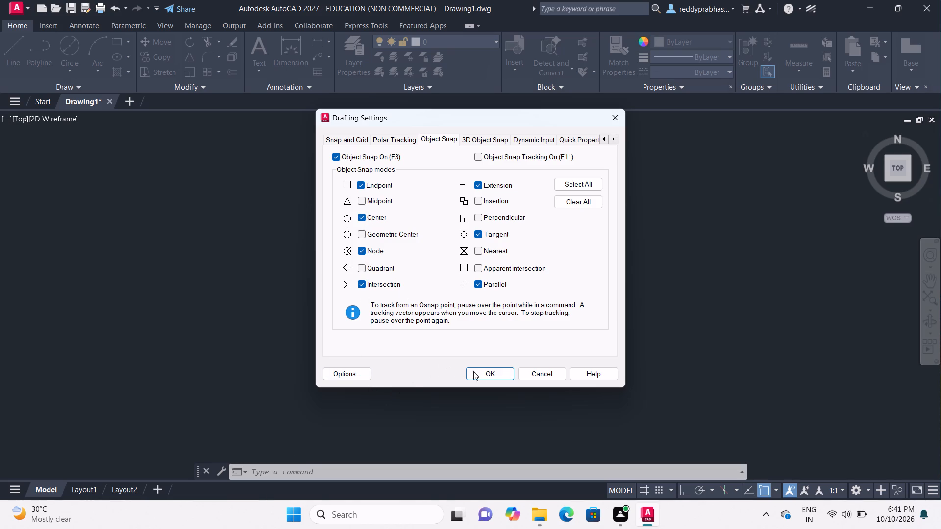
pyautogui.doubleClick(478, 372)
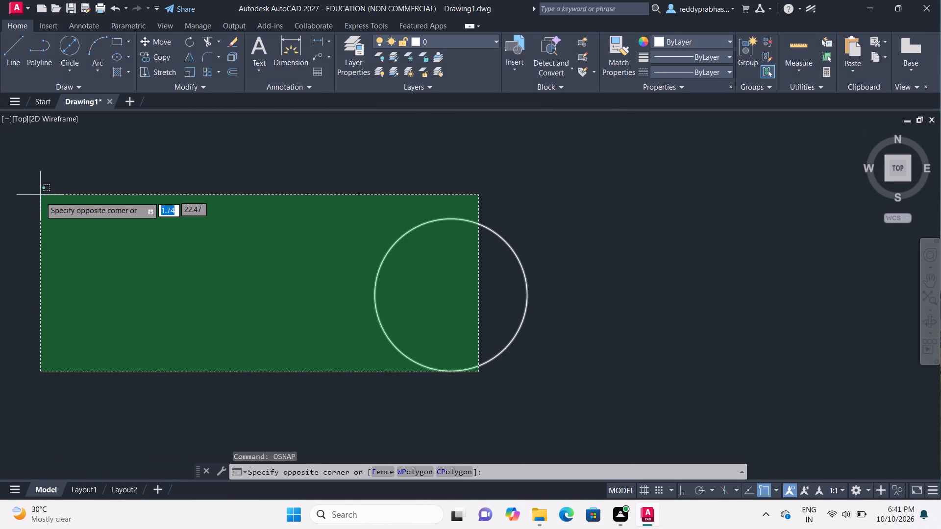
pyautogui.press('Escape')
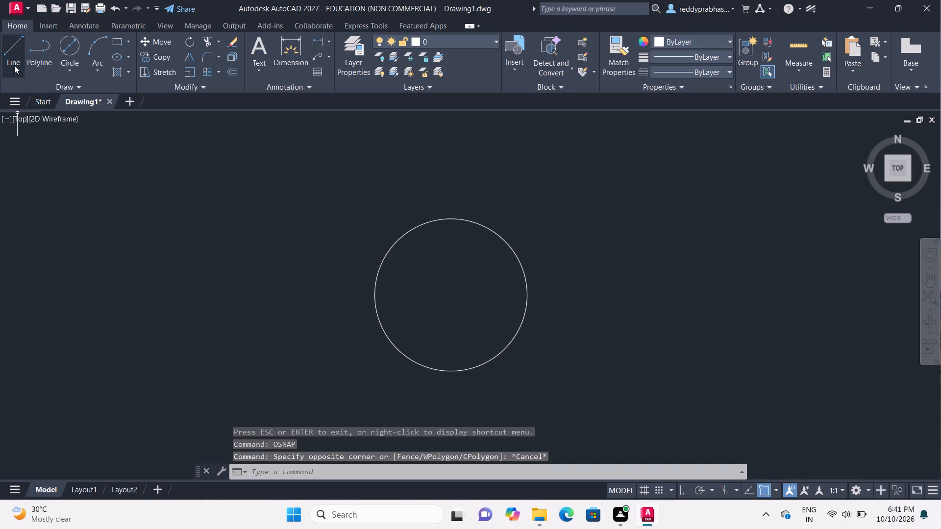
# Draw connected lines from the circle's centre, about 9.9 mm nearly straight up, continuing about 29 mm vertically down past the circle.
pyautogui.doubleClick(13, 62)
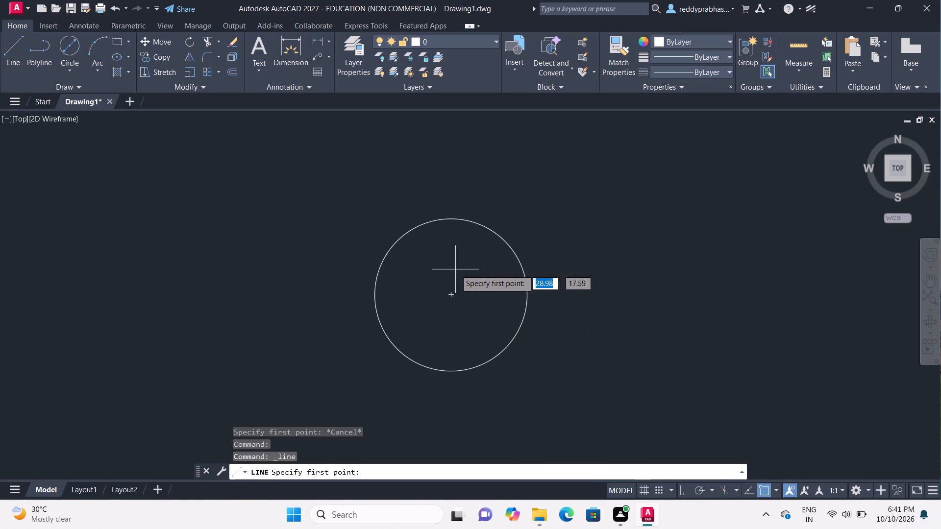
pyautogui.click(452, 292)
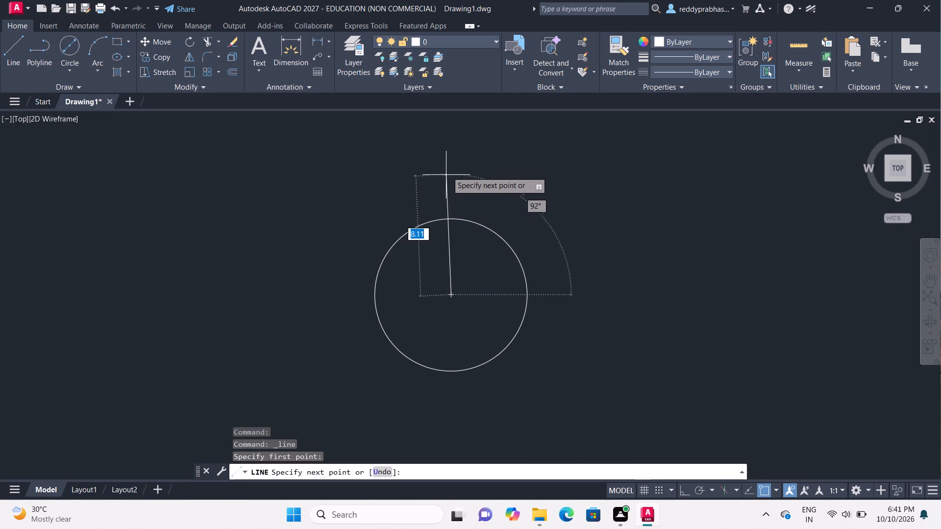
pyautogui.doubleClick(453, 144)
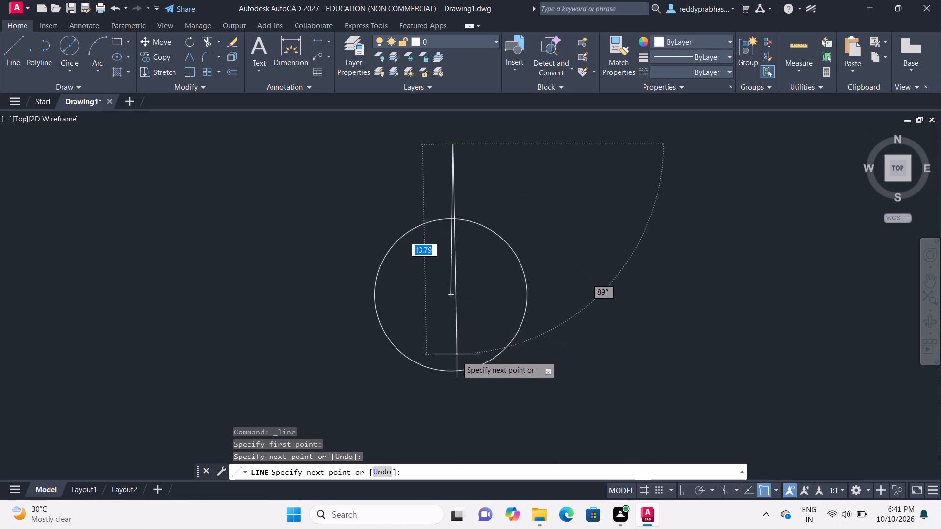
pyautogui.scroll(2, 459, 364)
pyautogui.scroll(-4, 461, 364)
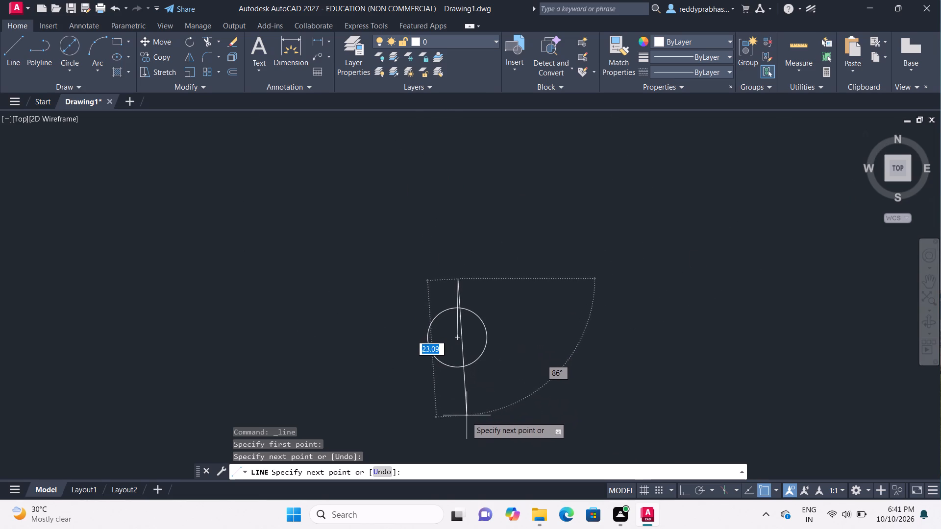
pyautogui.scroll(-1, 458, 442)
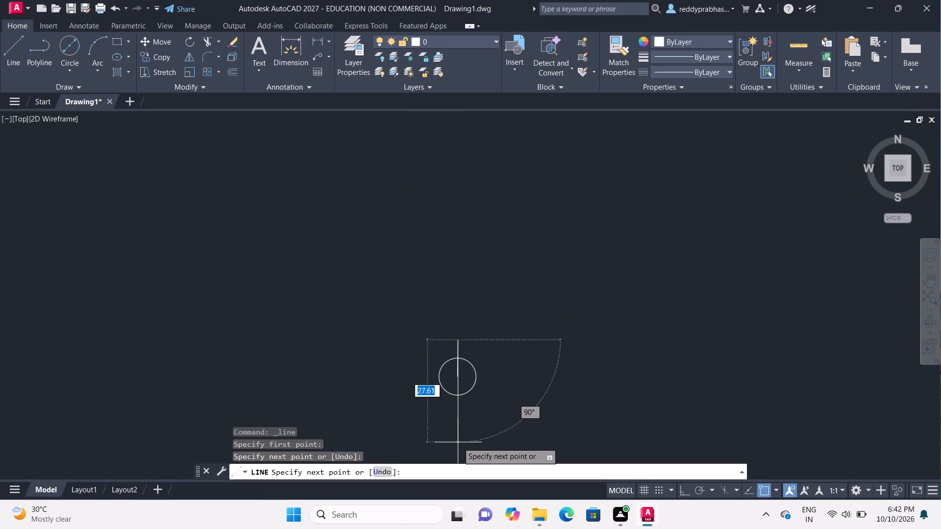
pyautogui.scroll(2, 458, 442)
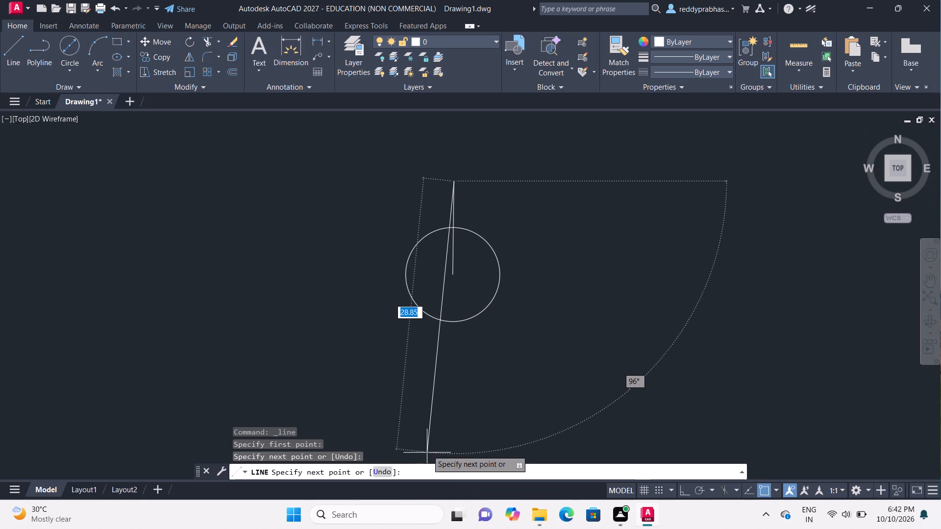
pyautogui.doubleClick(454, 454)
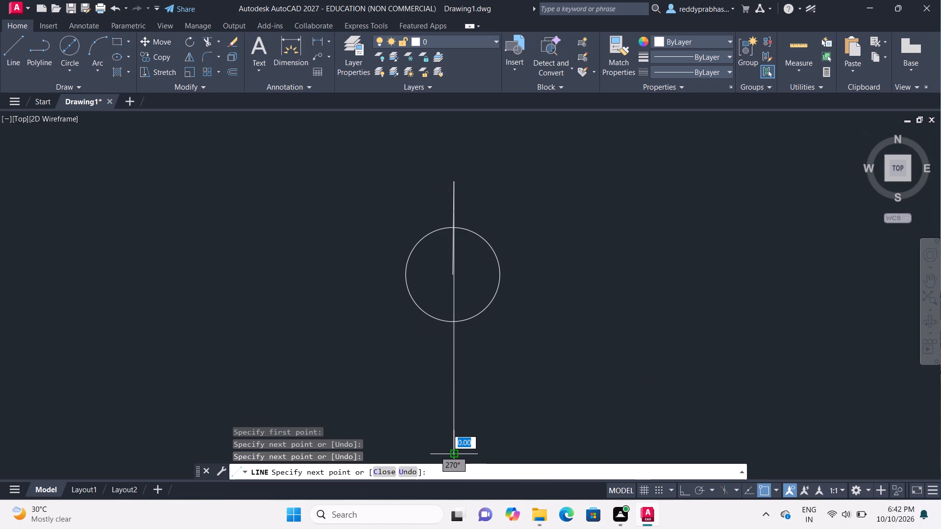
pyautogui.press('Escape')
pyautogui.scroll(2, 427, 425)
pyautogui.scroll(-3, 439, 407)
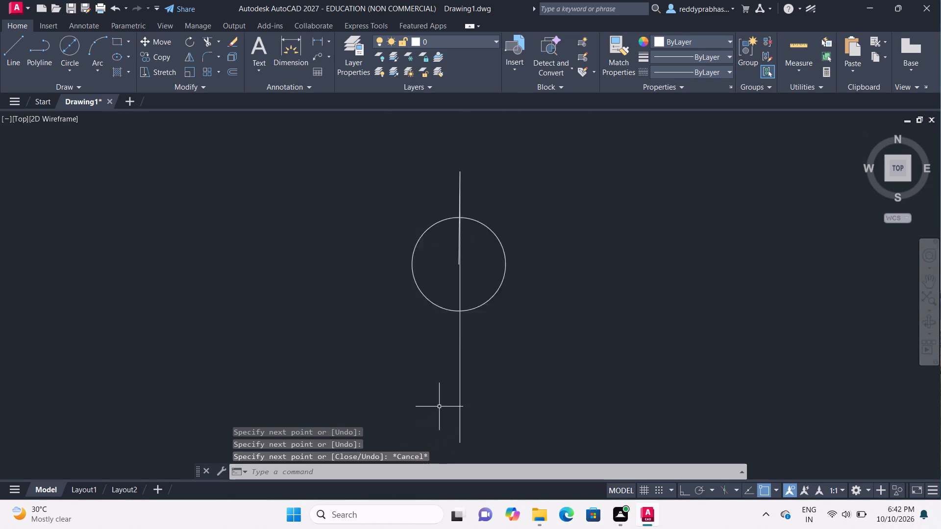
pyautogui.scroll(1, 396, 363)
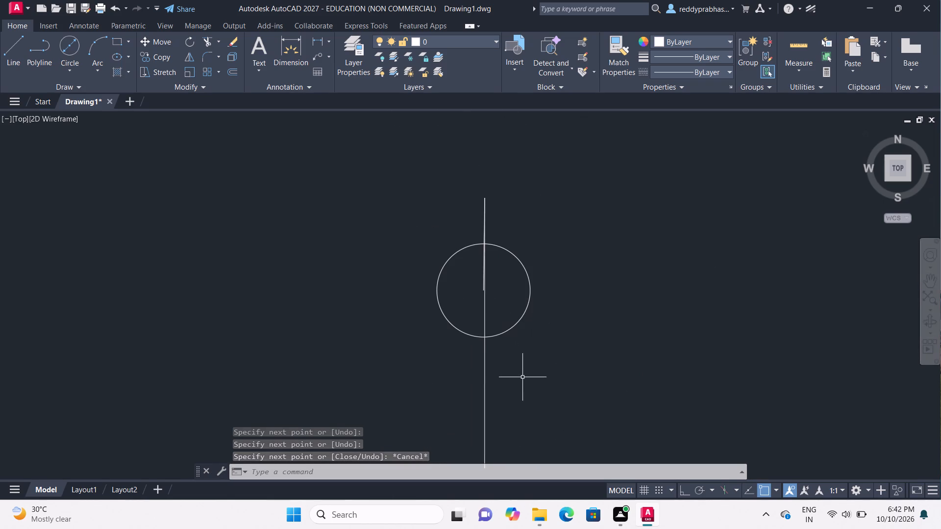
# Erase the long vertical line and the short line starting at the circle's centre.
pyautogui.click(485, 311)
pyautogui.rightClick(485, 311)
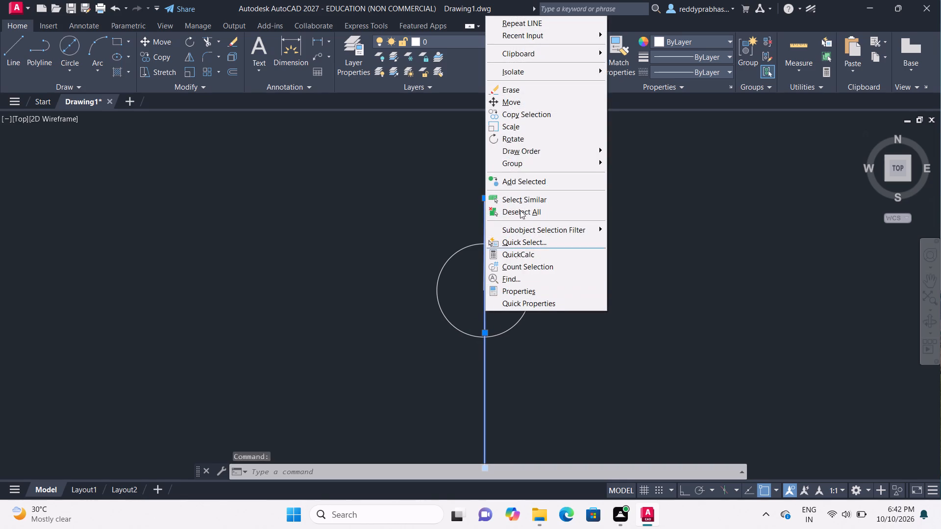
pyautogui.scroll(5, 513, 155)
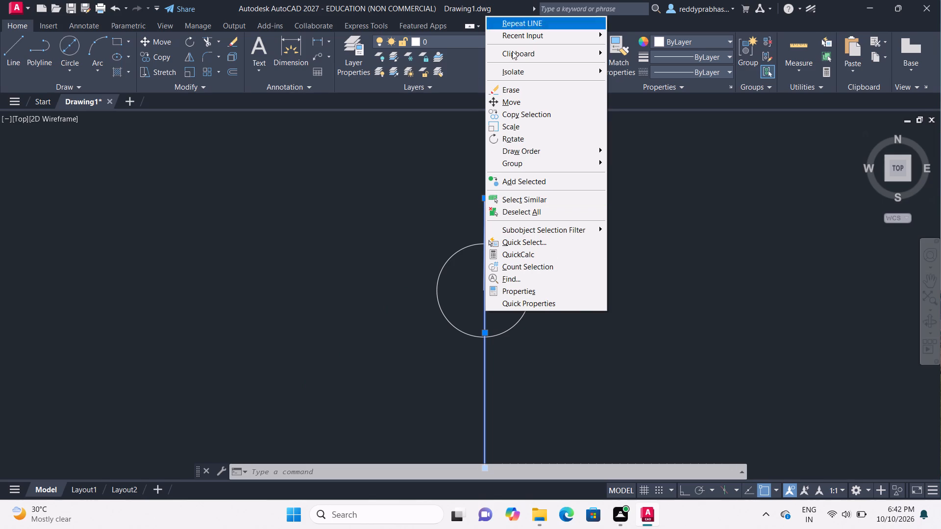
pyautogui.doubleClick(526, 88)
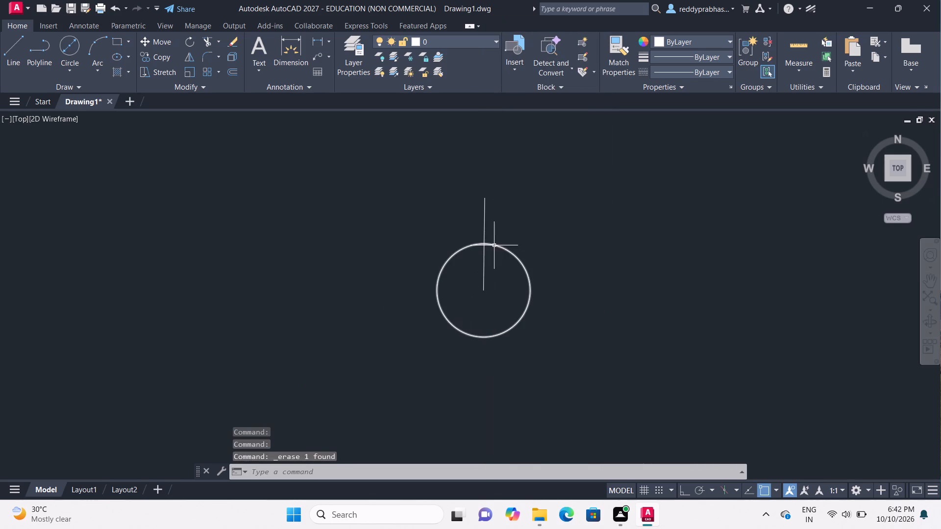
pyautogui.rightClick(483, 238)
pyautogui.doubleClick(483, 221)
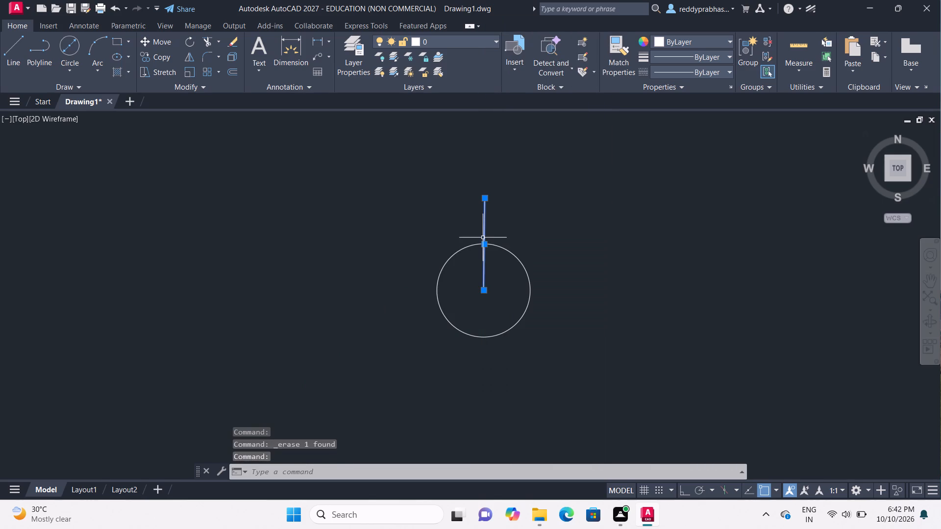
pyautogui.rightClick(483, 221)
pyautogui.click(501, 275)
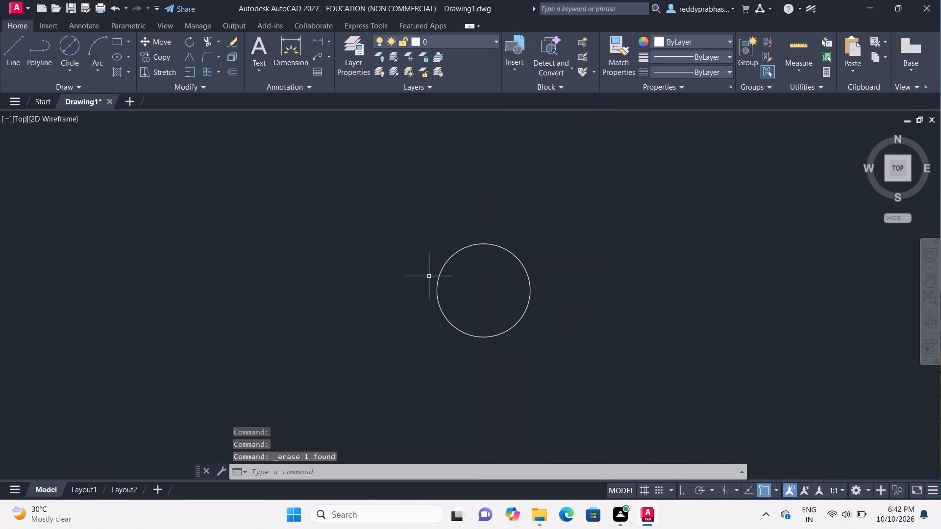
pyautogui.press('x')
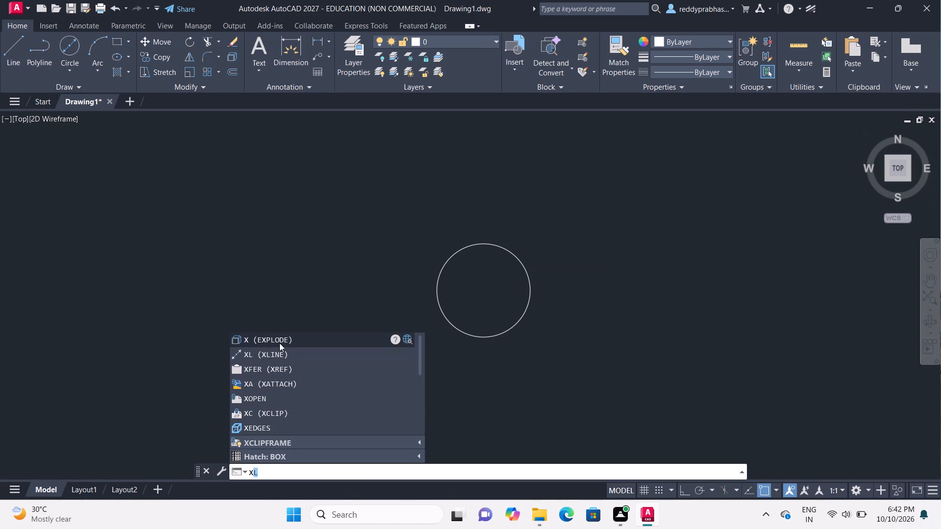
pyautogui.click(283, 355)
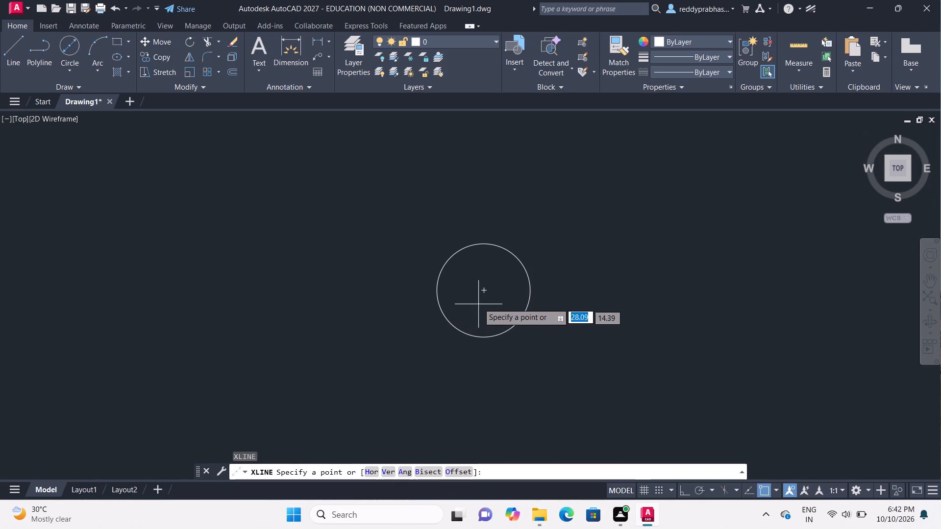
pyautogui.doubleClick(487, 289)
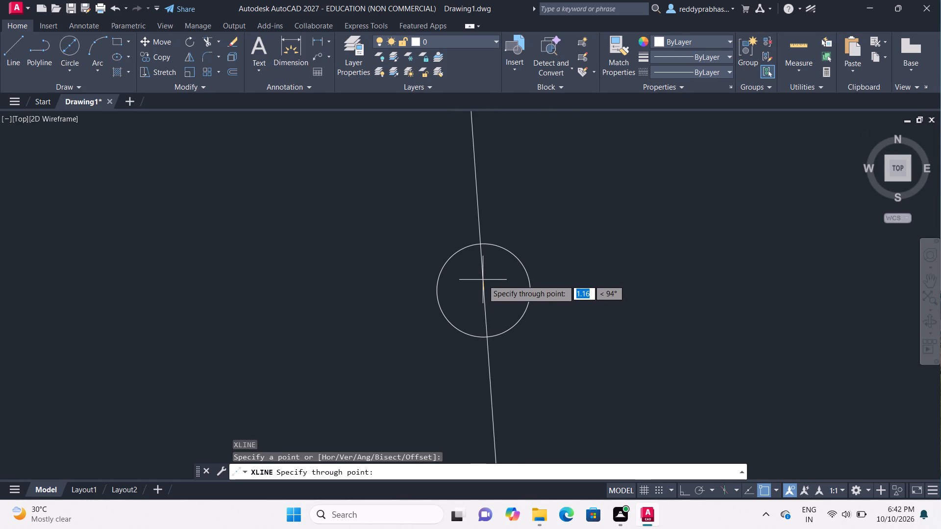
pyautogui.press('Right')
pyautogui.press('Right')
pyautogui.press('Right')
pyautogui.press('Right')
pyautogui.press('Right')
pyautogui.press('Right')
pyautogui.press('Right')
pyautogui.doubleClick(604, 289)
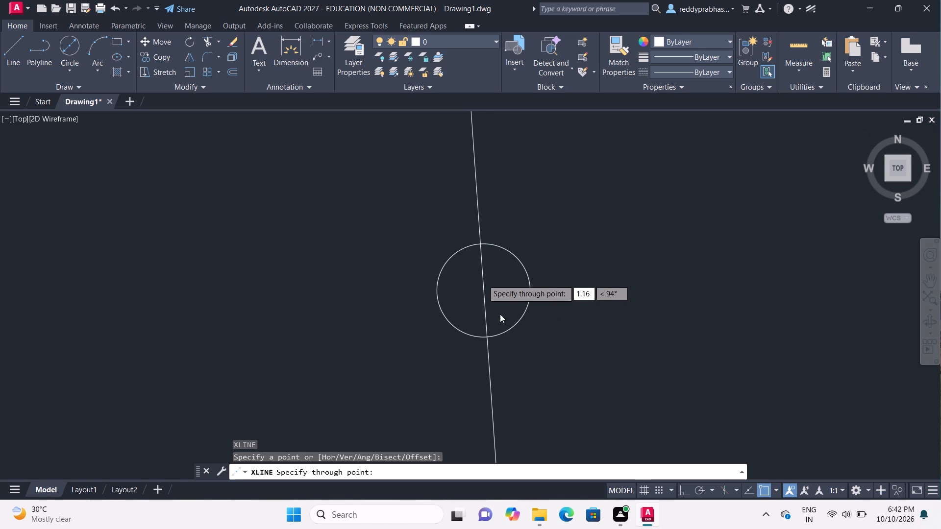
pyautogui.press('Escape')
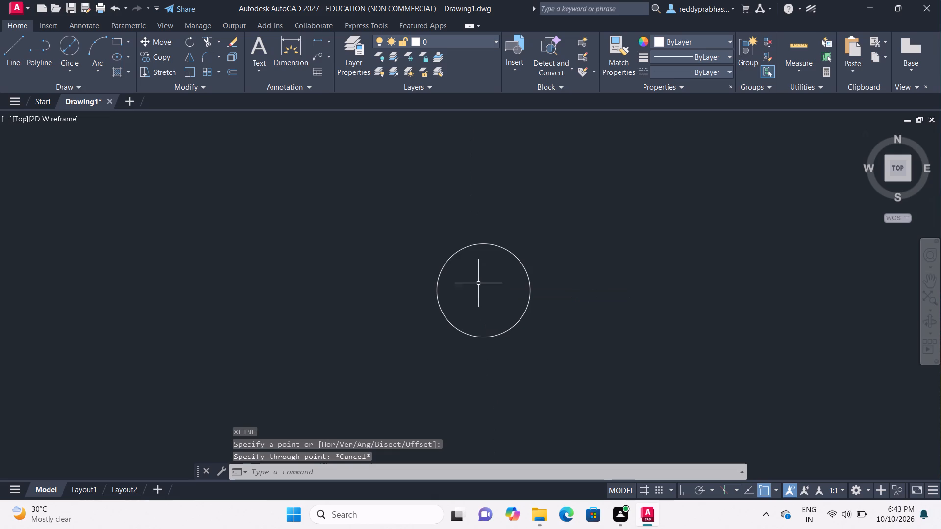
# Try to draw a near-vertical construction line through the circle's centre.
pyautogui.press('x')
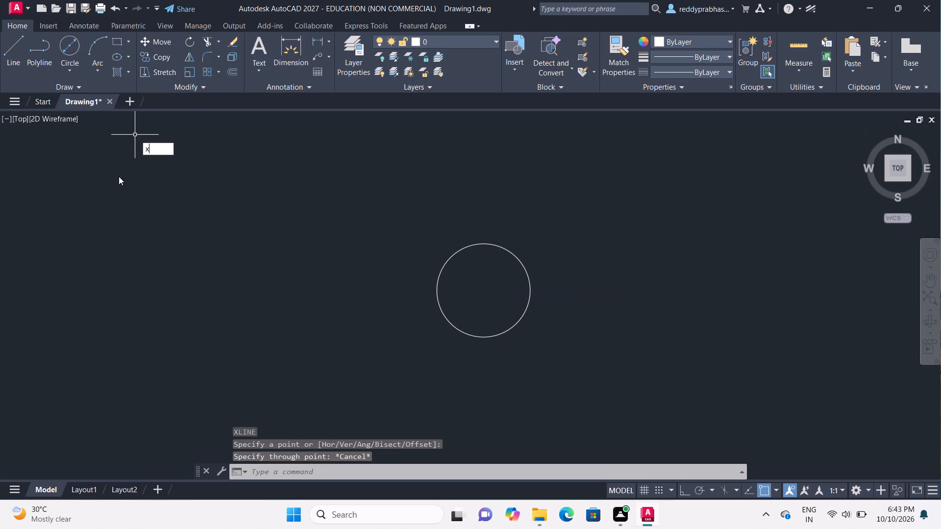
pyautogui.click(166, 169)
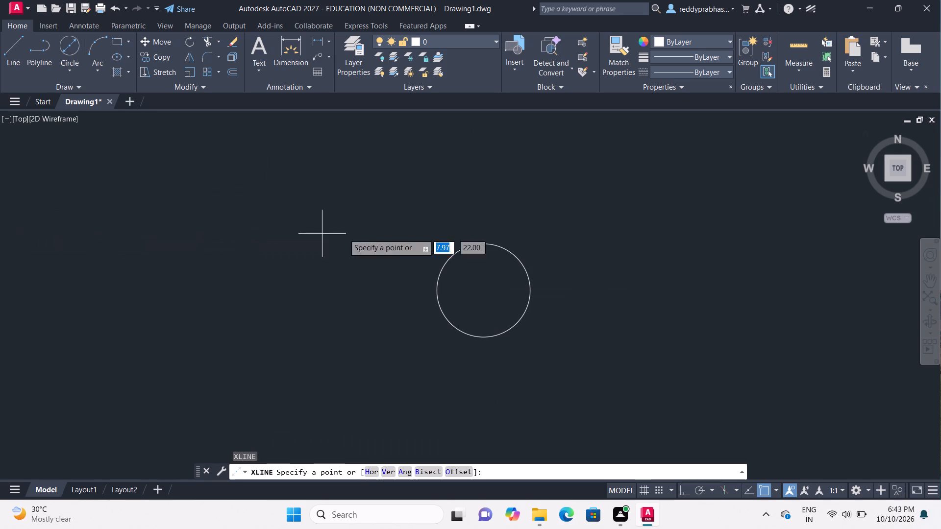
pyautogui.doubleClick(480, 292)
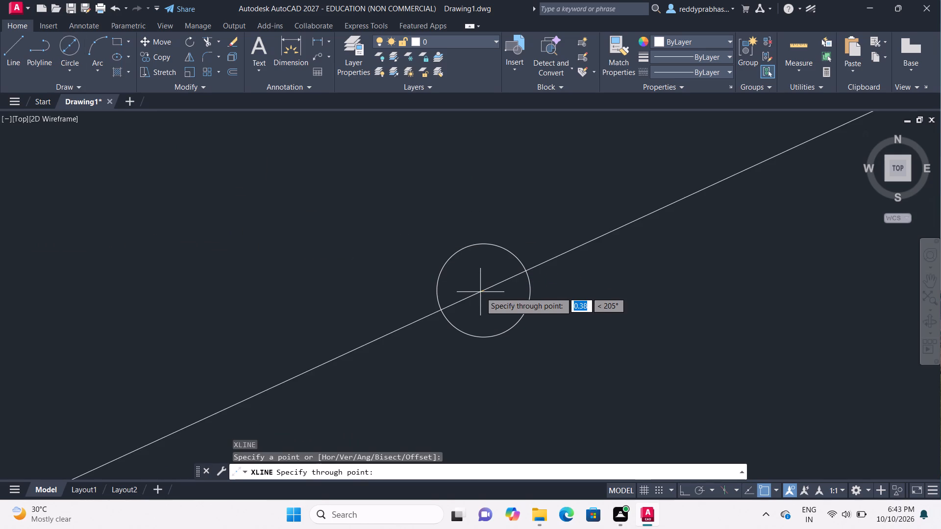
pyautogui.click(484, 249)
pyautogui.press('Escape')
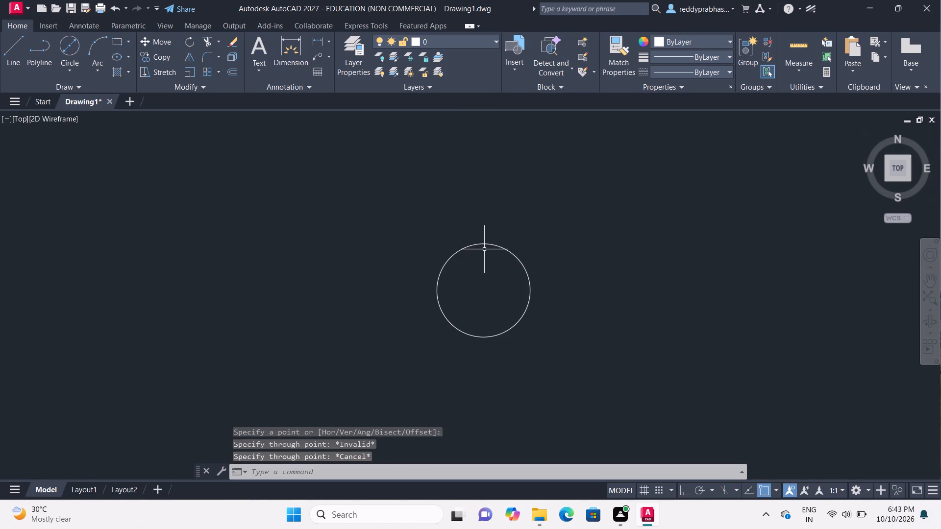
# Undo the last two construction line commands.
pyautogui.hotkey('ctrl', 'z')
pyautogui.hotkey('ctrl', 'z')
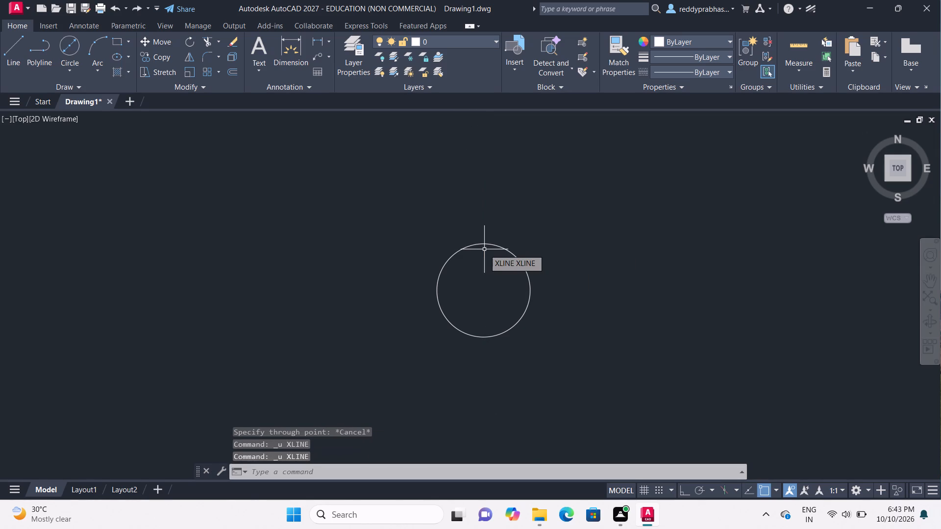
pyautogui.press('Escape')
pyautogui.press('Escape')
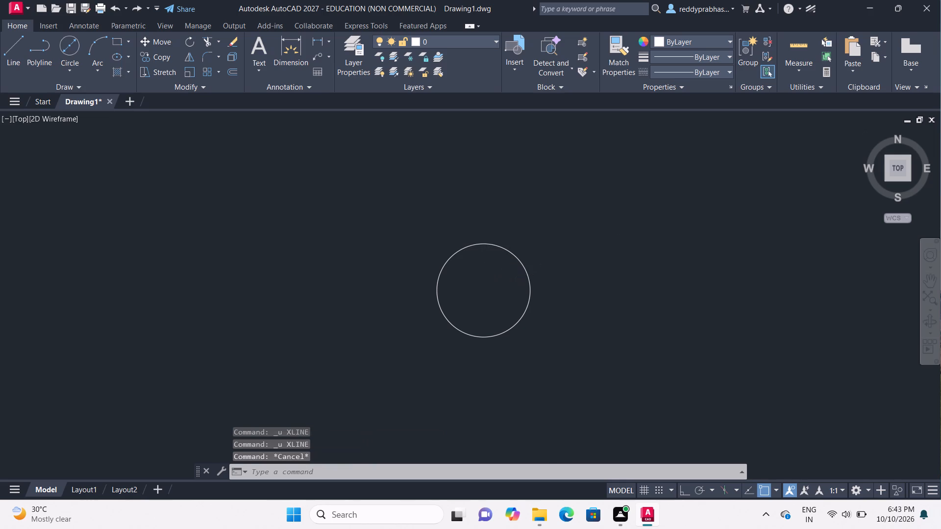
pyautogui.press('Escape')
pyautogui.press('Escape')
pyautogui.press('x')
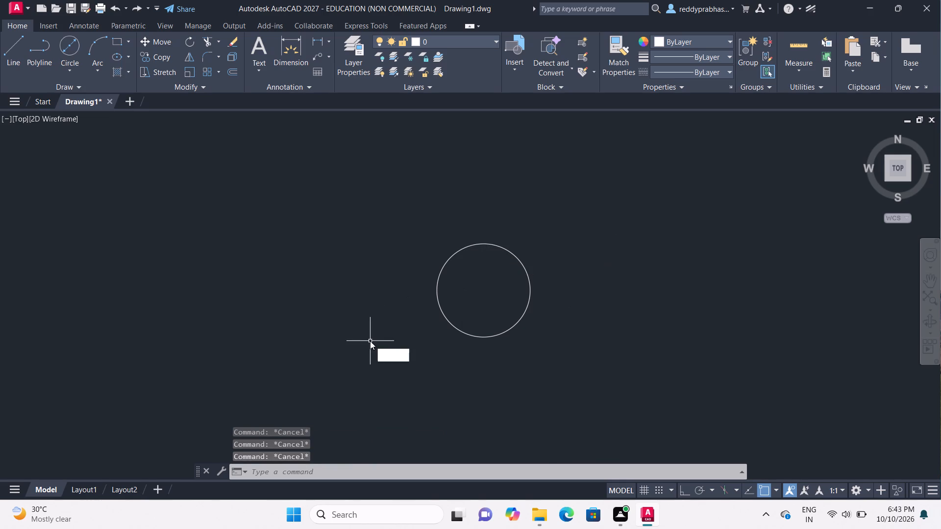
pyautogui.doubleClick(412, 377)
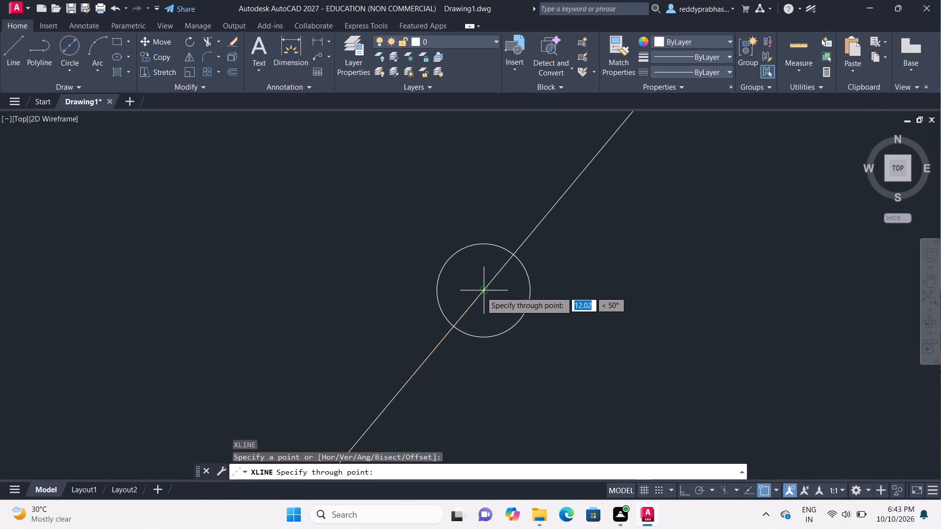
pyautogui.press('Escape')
# Draw a near-vertical construction line through the circle's centre and a point about 5.7 mm above it.
pyautogui.press('z')
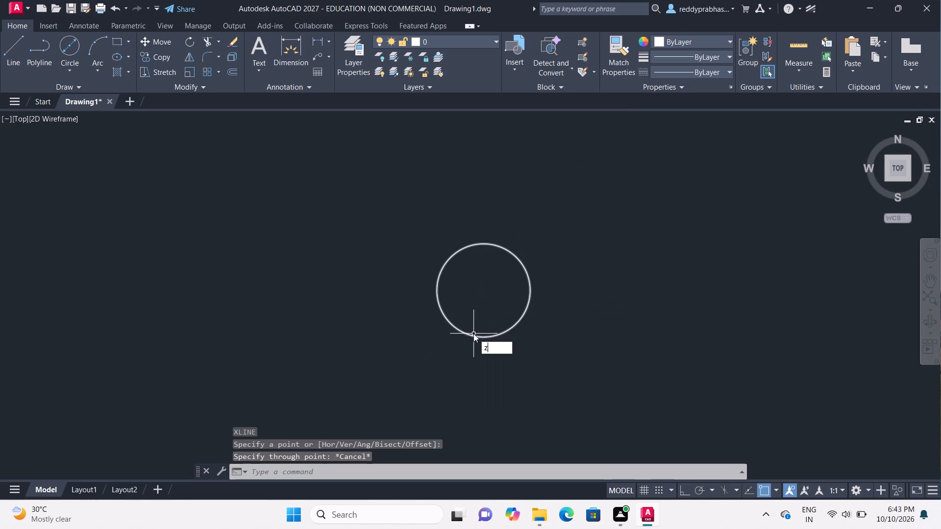
pyautogui.press('Delete')
pyautogui.press('BackSpace')
pyautogui.press('x')
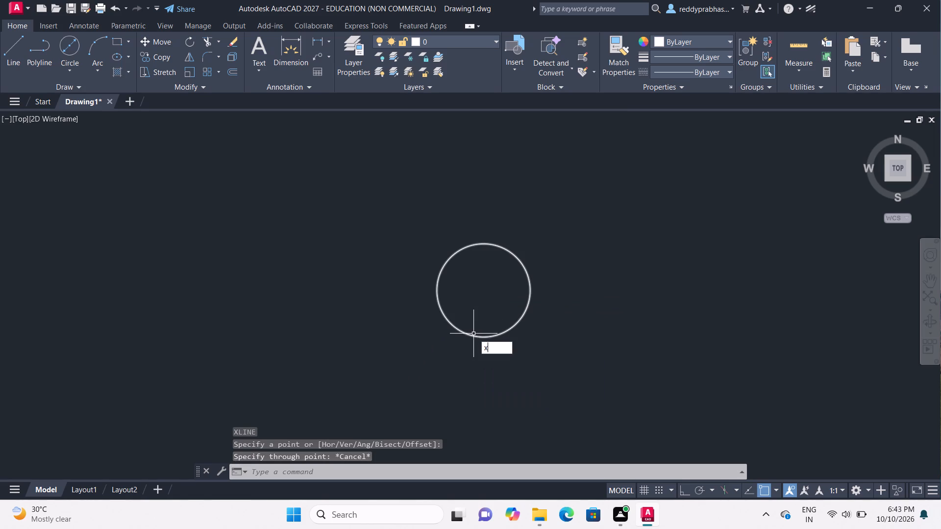
pyautogui.click(520, 367)
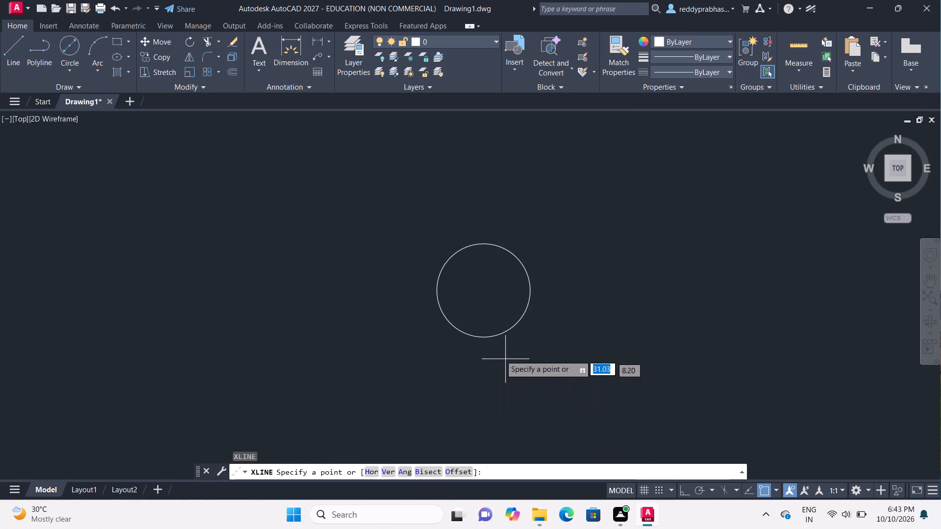
pyautogui.doubleClick(481, 290)
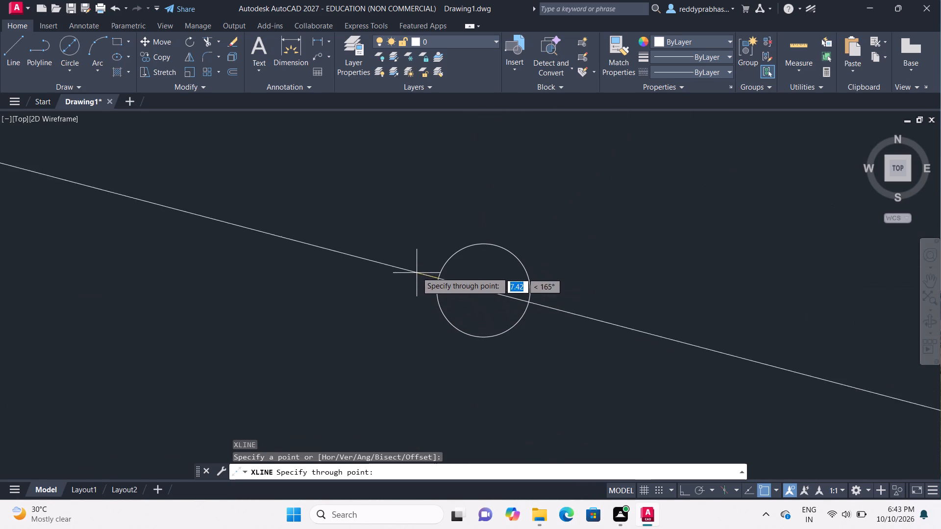
pyautogui.click(483, 237)
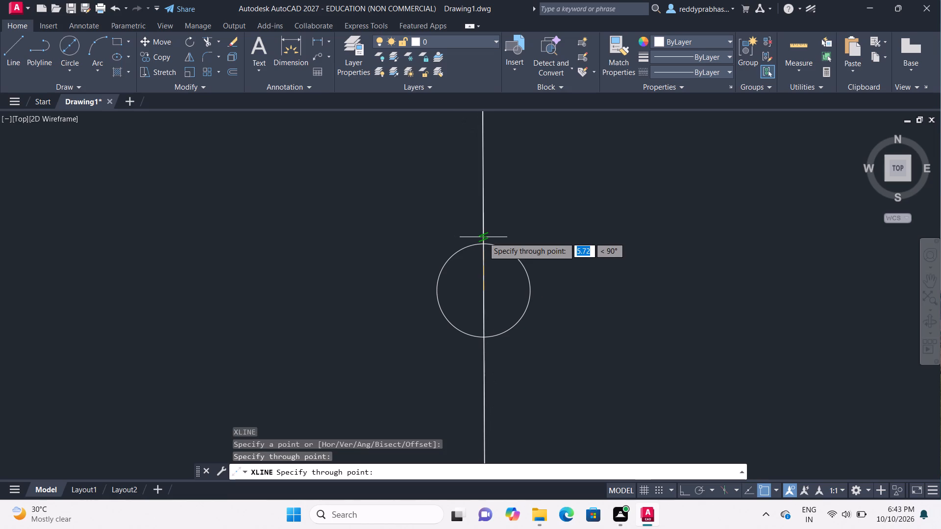
pyautogui.doubleClick(483, 237)
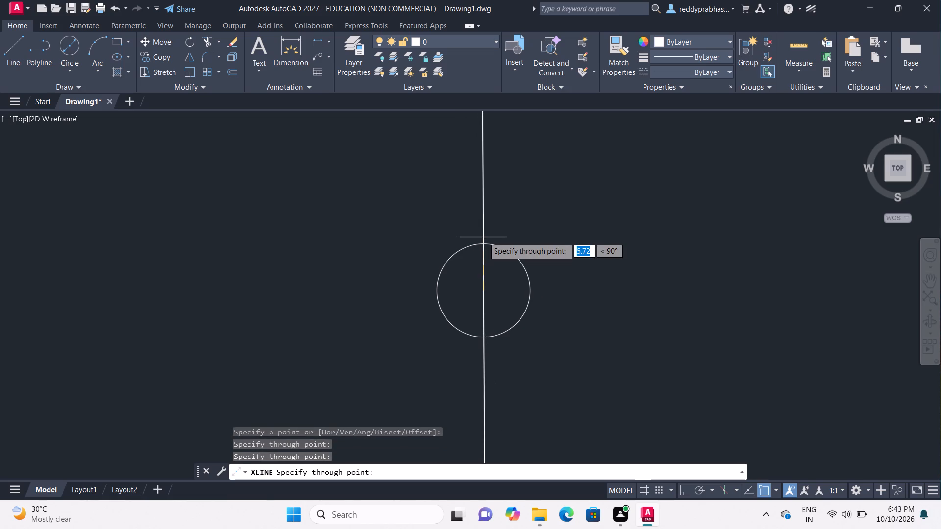
pyautogui.press('Escape')
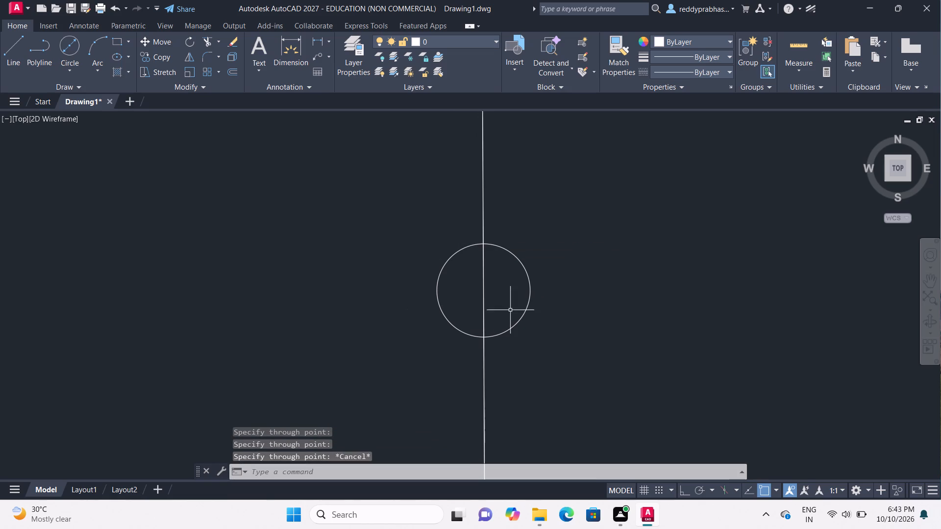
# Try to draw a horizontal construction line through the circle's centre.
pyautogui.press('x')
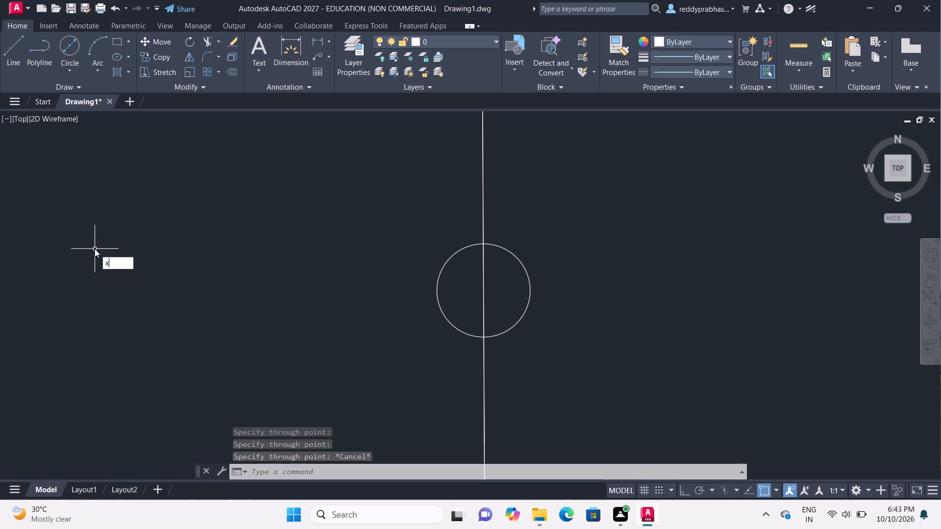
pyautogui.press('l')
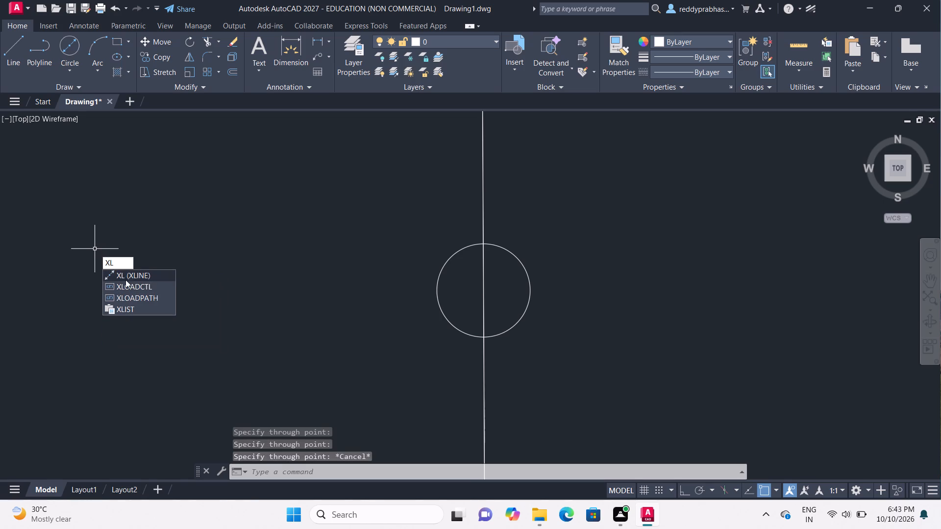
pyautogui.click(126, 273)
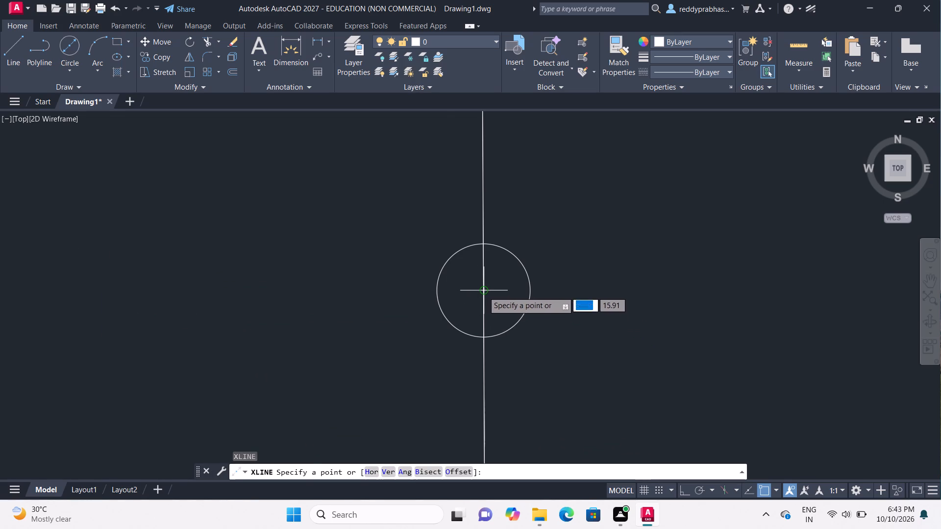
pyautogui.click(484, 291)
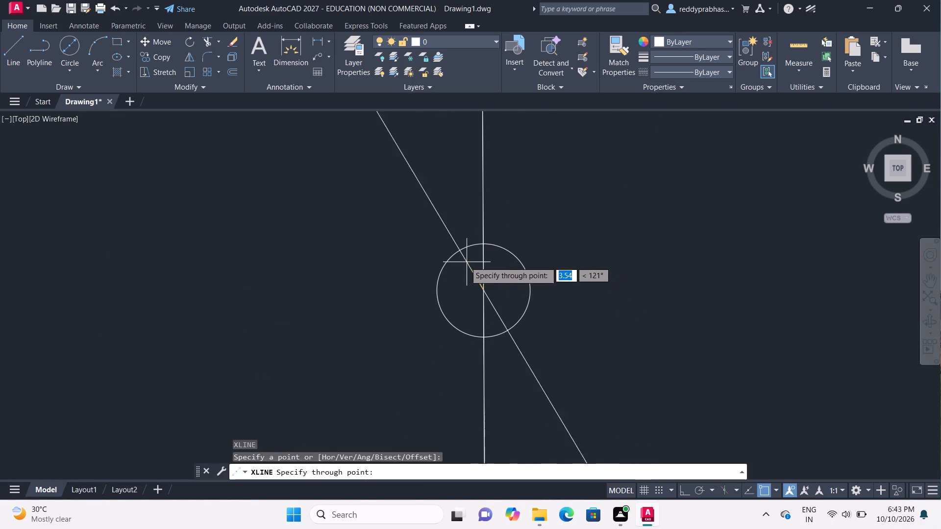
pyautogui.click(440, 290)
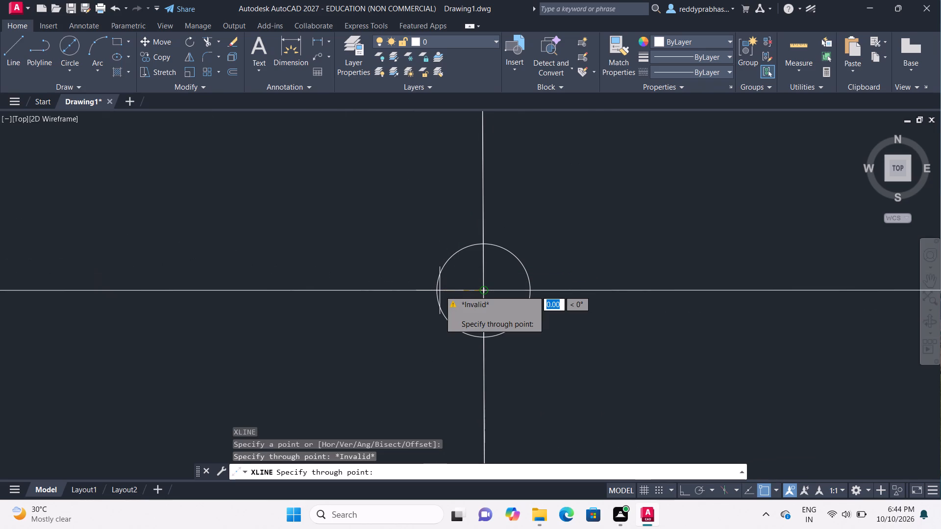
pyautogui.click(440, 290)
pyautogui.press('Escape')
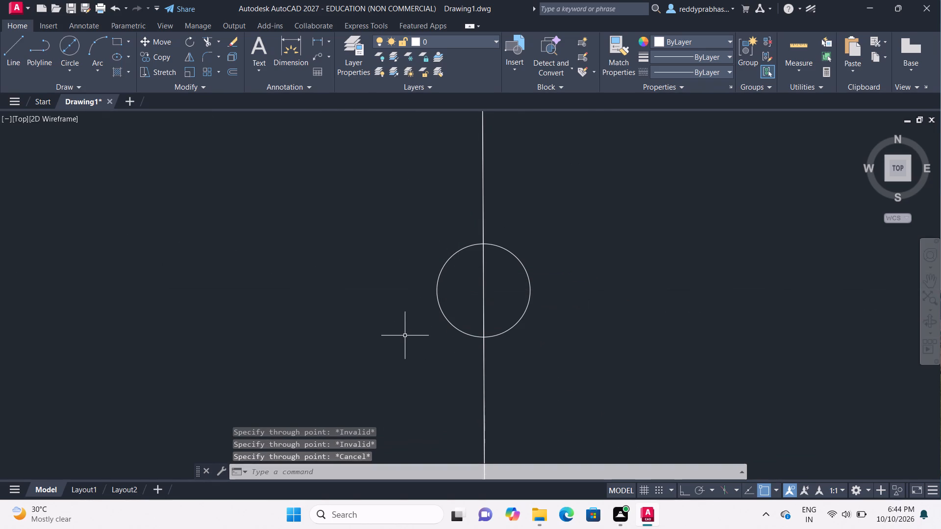
# Draw a near-horizontal construction line from the circle's centre through a point about 1.4 mm beside it.
pyautogui.press('x')
pyautogui.click(429, 370)
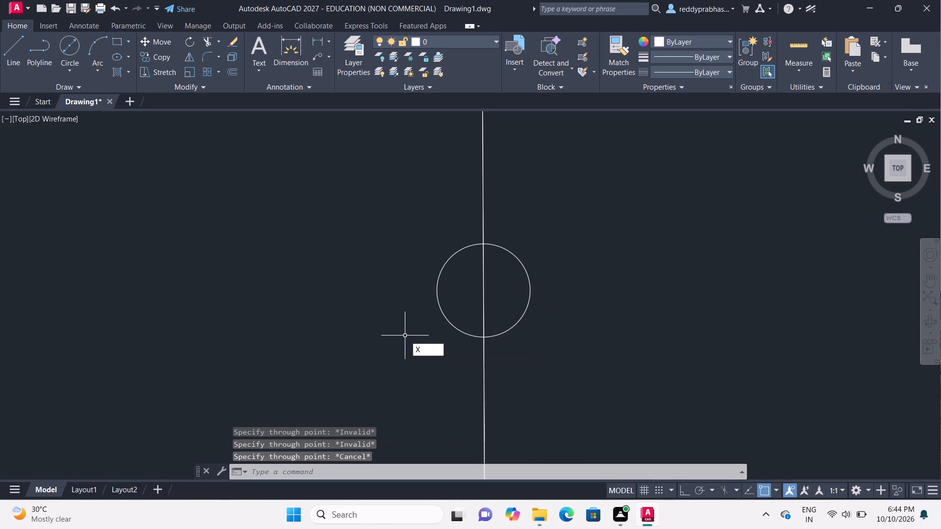
pyautogui.doubleClick(481, 292)
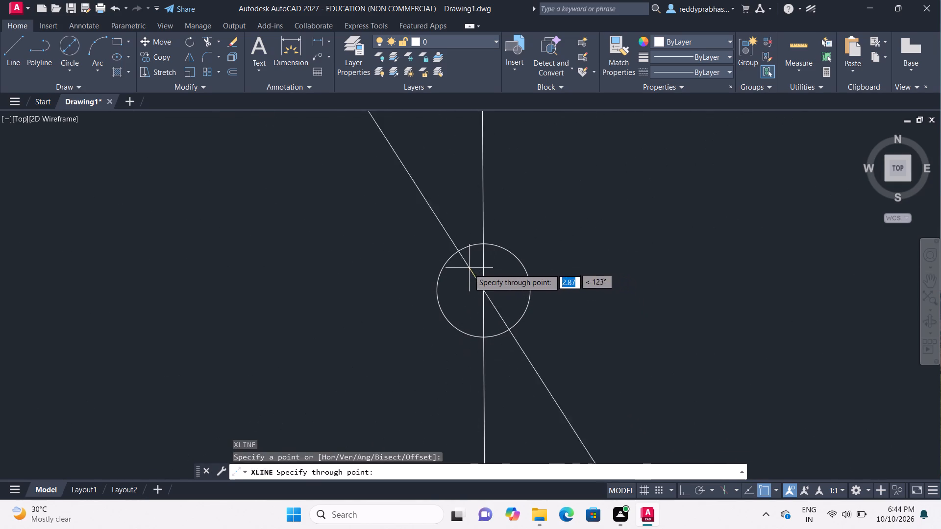
pyautogui.click(497, 290)
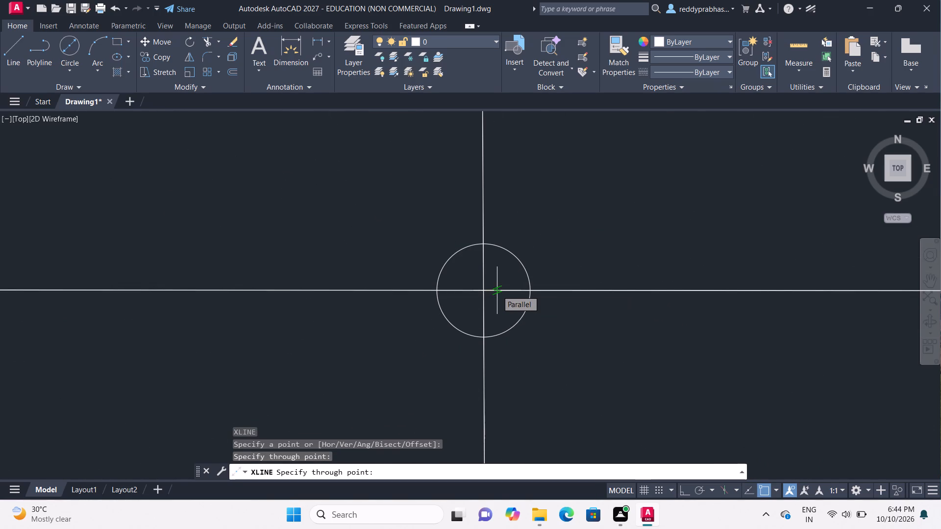
pyautogui.press('Escape')
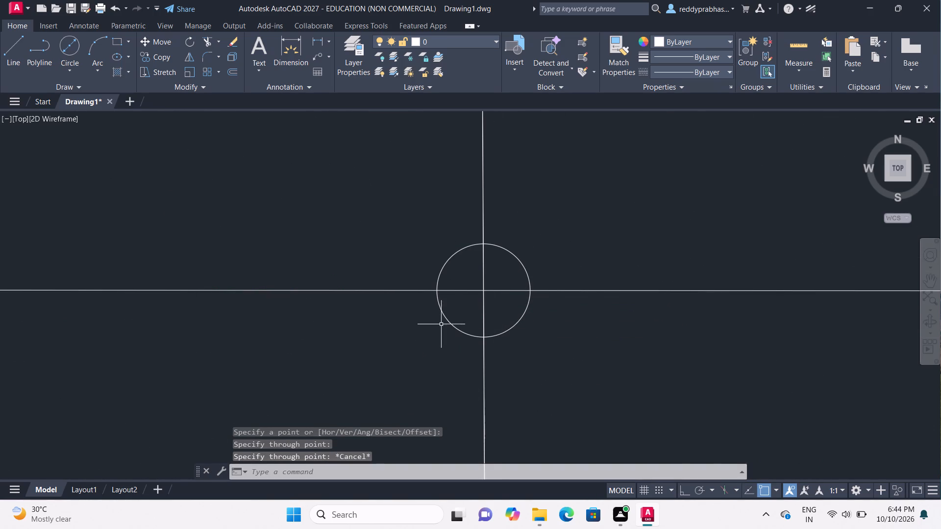
# Draw a short, nearly horizontal line crossing the vertical construction line well above the circle.
pyautogui.scroll(-1, 512, 304)
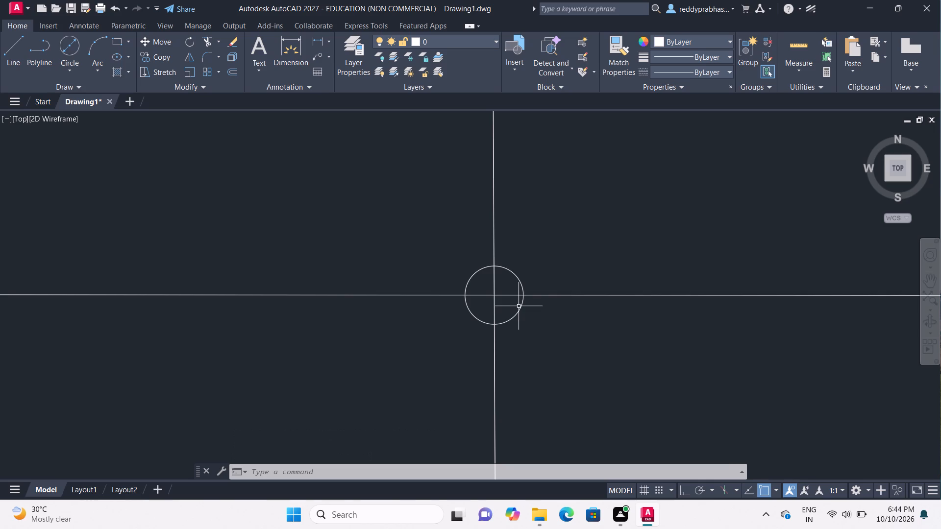
pyautogui.scroll(-4, 518, 309)
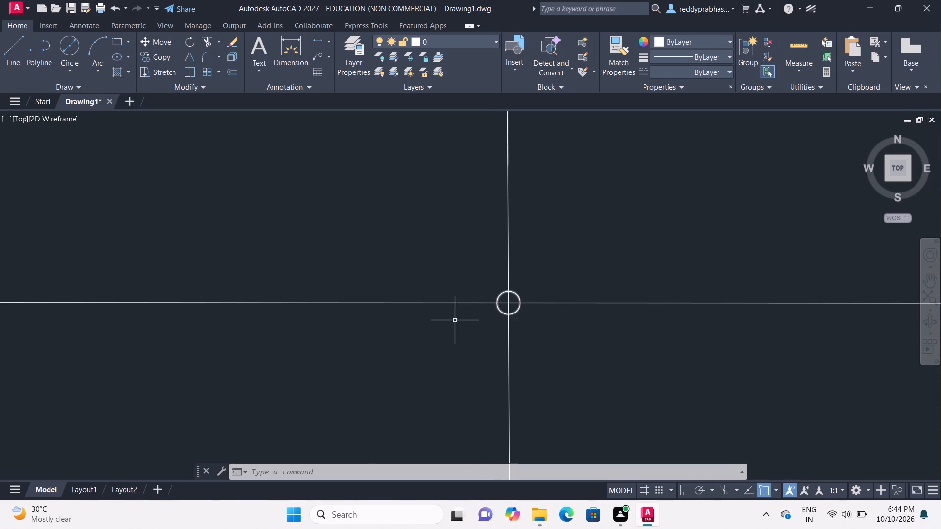
pyautogui.scroll(-1, 620, 257)
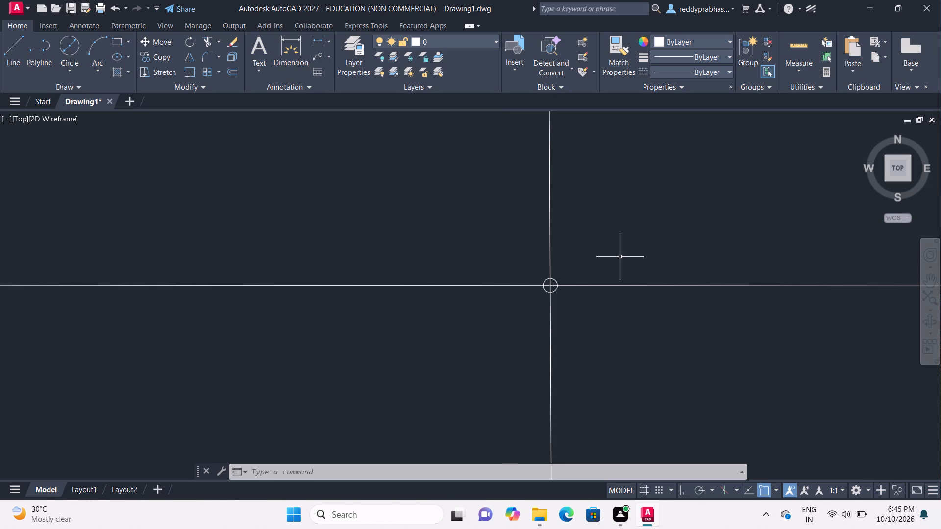
pyautogui.click(10, 40)
pyautogui.doubleClick(516, 131)
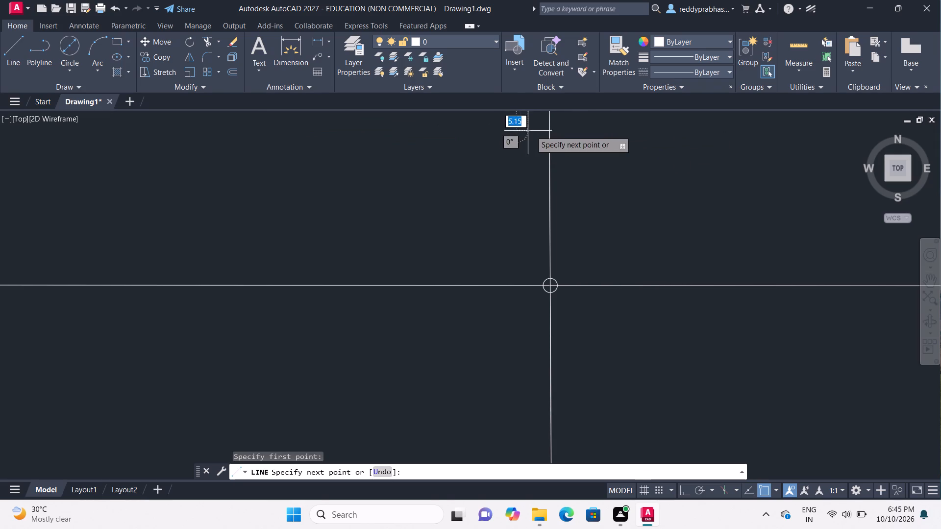
pyautogui.click(625, 133)
pyautogui.press('Escape')
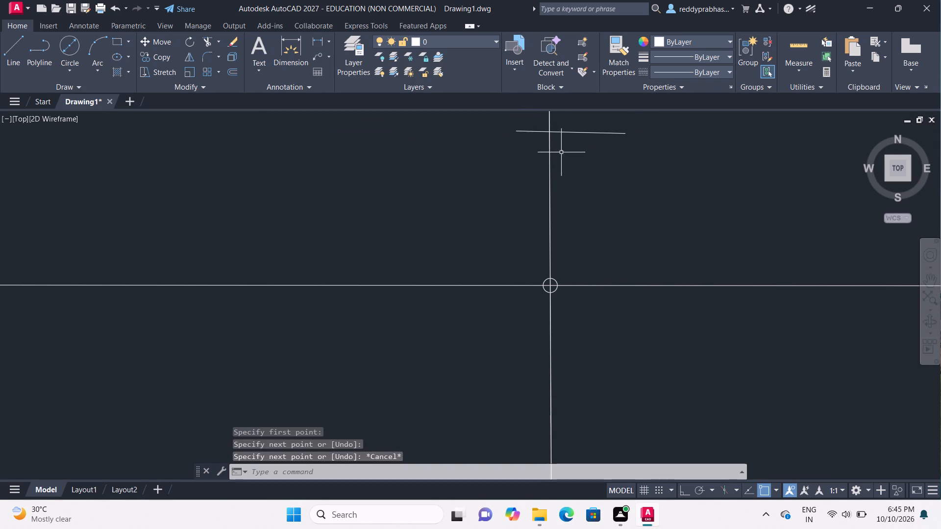
# Trim away the overlapping vertical construction lines above the short crossing line.
pyautogui.write('tr')
pyautogui.click(568, 193)
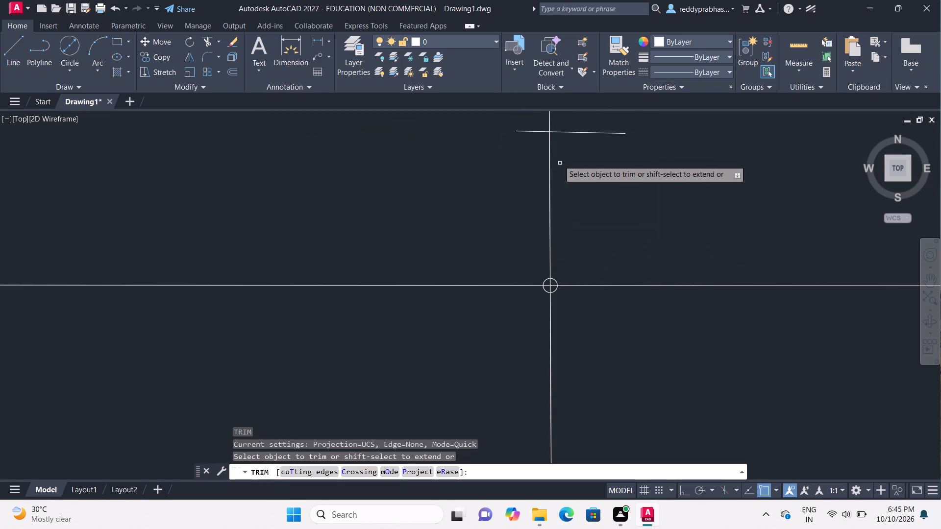
pyautogui.click(548, 120)
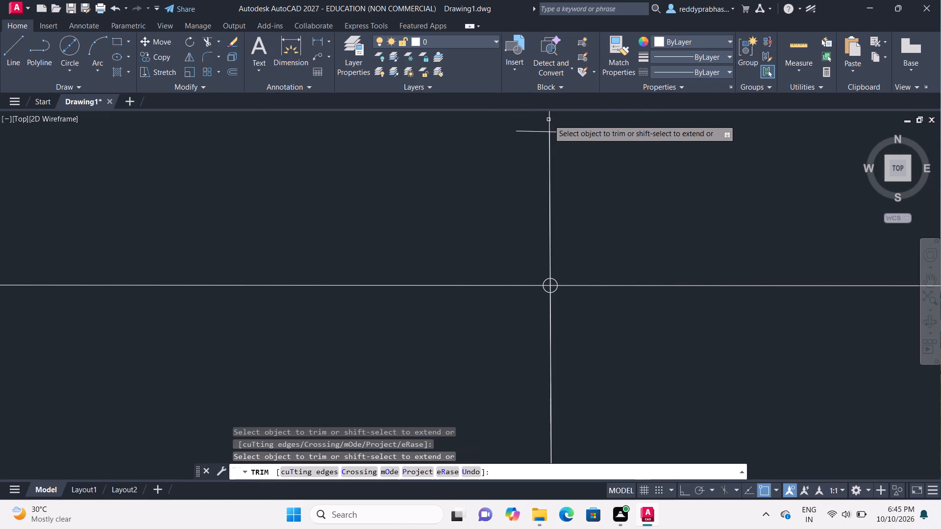
pyautogui.scroll(2, 541, 150)
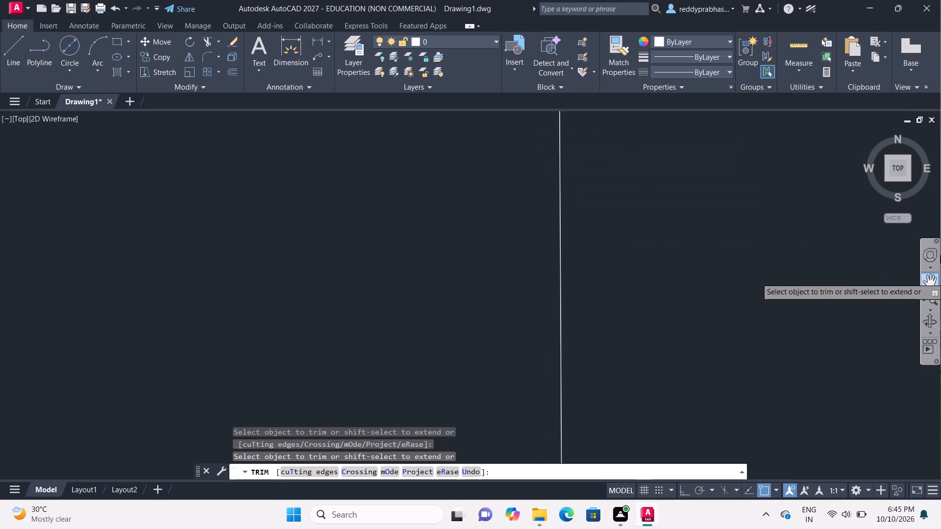
pyautogui.click(929, 274)
pyautogui.moveTo(752, 224); pyautogui.dragTo(755, 241)
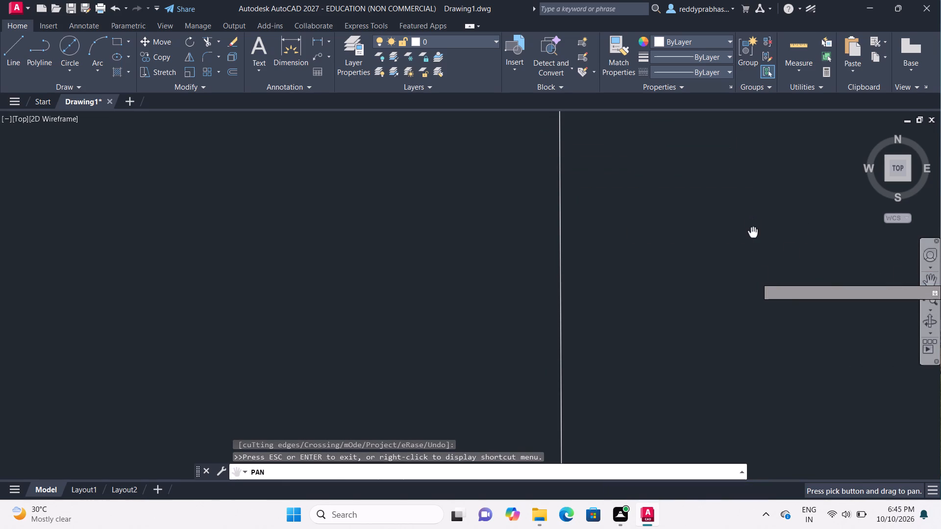
pyautogui.moveTo(755, 241); pyautogui.dragTo(790, 372)
pyautogui.moveTo(478, 146); pyautogui.dragTo(535, 271)
pyautogui.scroll(-3, 535, 271)
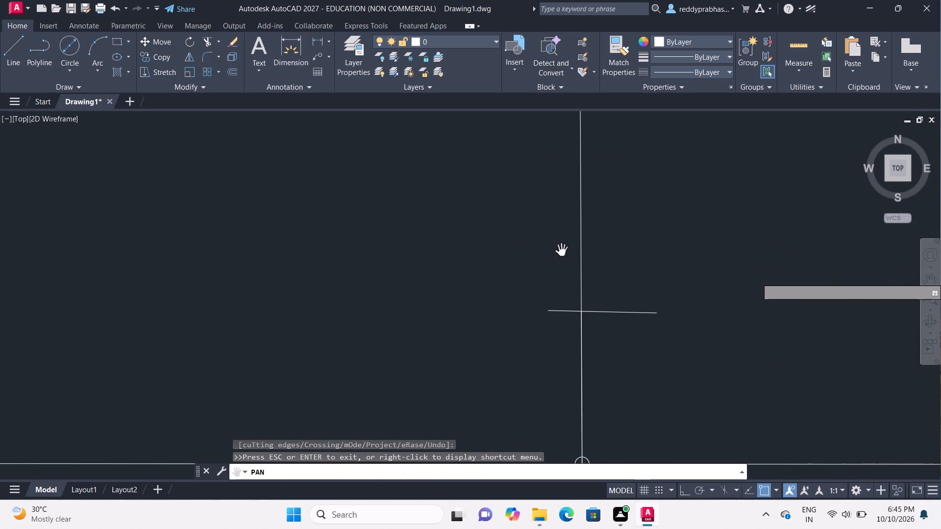
pyautogui.press('Escape')
pyautogui.write('tr')
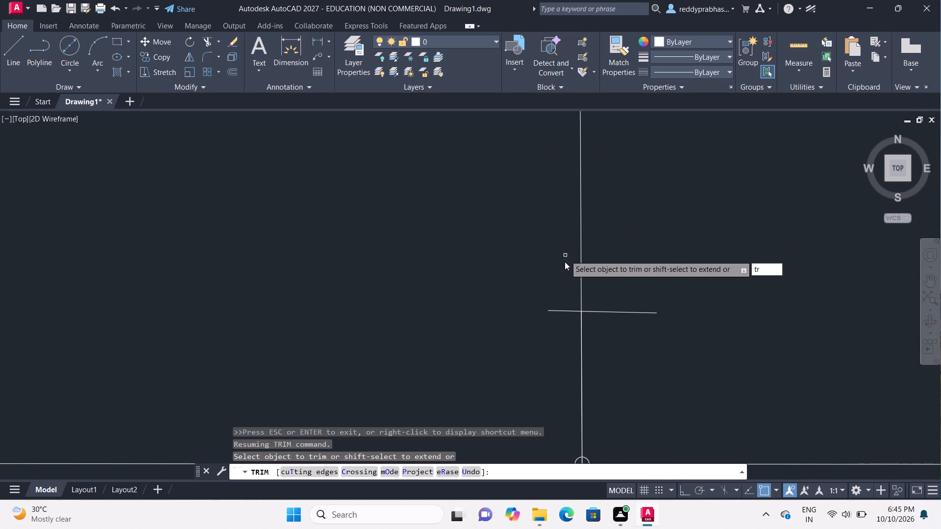
pyautogui.press('Escape')
pyautogui.press('Escape')
pyautogui.press('Escape')
pyautogui.write('tr')
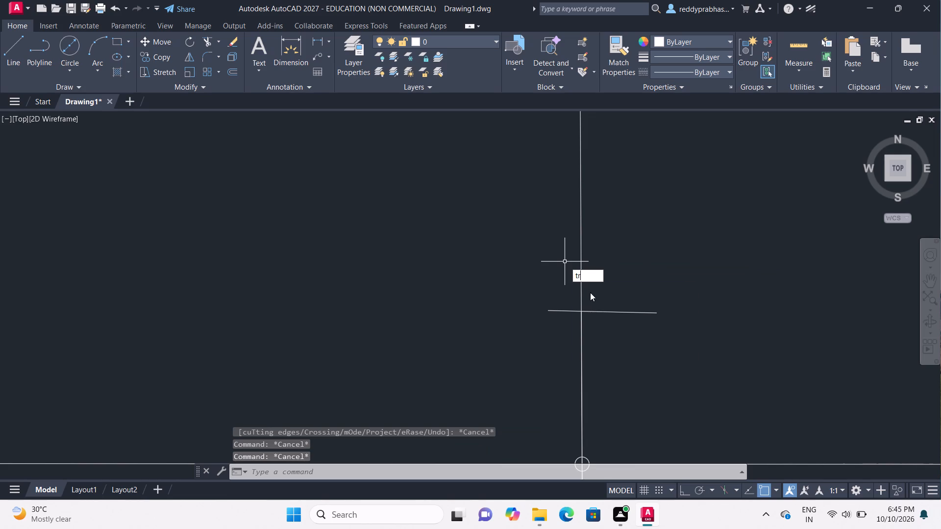
pyautogui.click(592, 289)
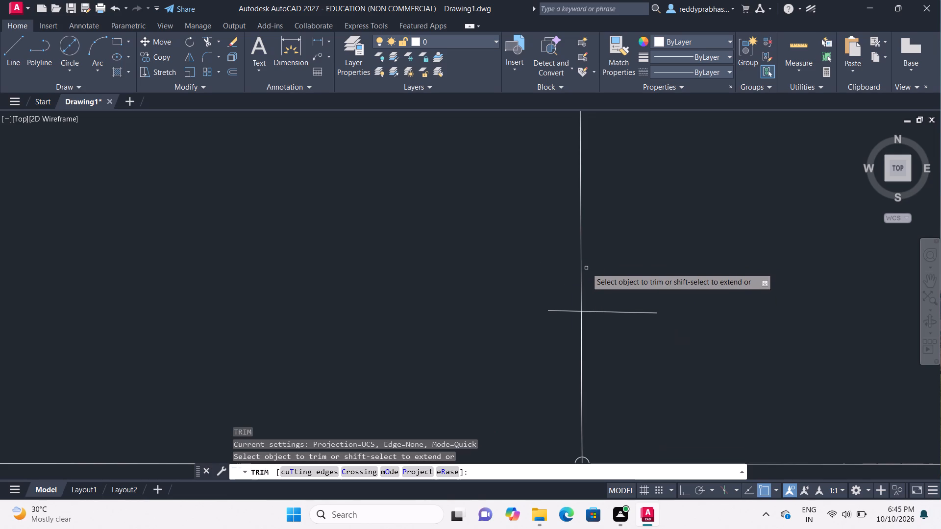
pyautogui.click(581, 259)
pyautogui.press('Escape')
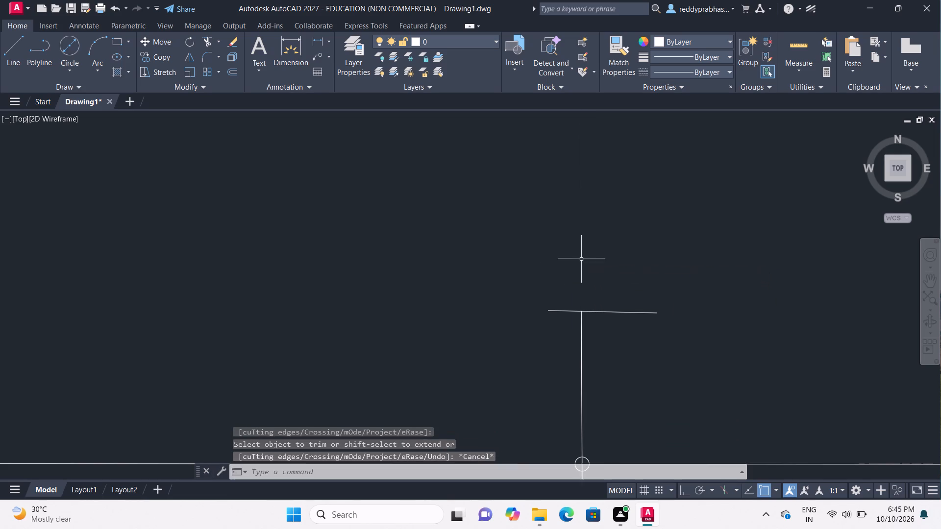
# Erase the short crossing line at the upper end of the trimmed vertical line.
pyautogui.click(592, 311)
pyautogui.rightClick(591, 309)
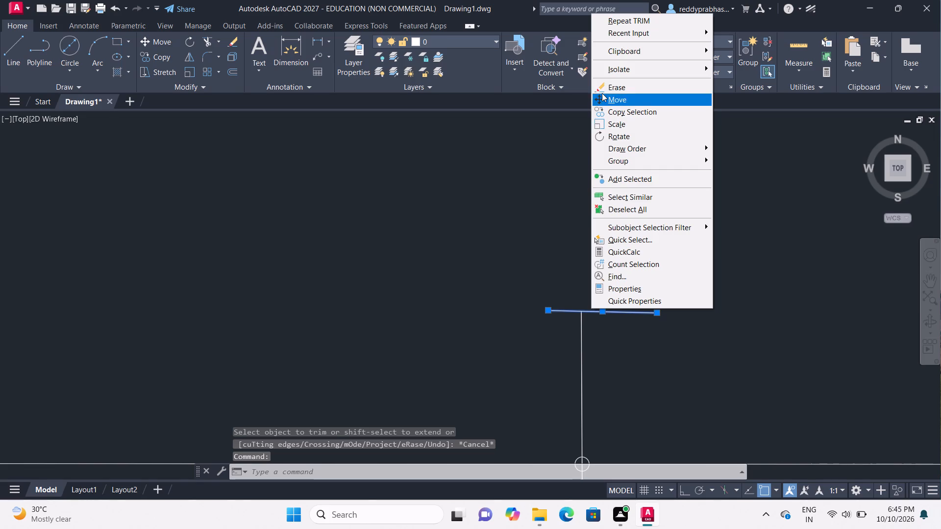
pyautogui.click(602, 89)
pyautogui.scroll(-2, 583, 238)
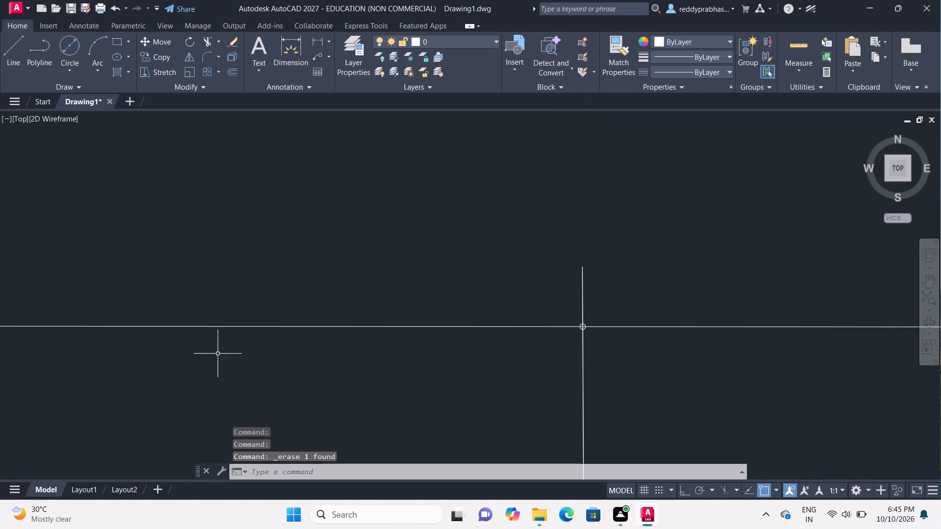
# Draw a short, nearly vertical line crossing the horizontal construction line far to the left of the circle.
pyautogui.click(13, 55)
pyautogui.click(94, 286)
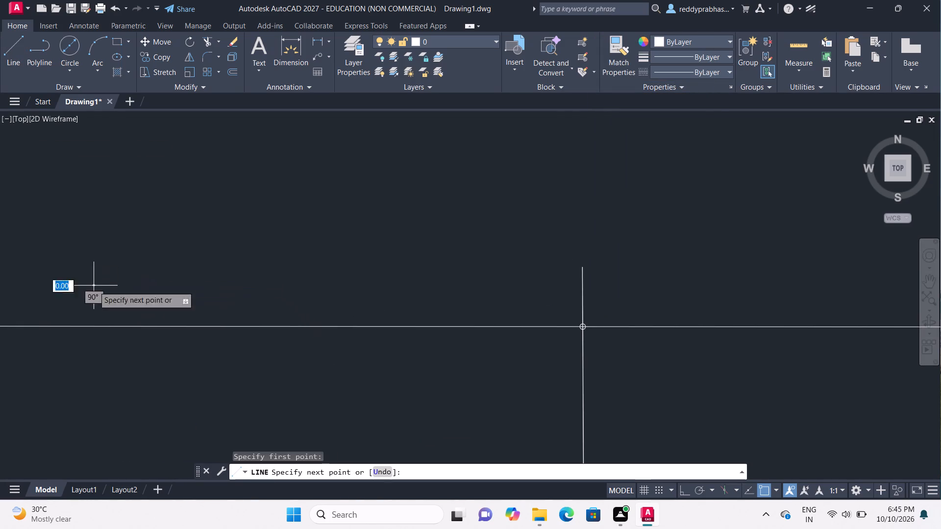
pyautogui.click(96, 378)
pyautogui.press('Escape')
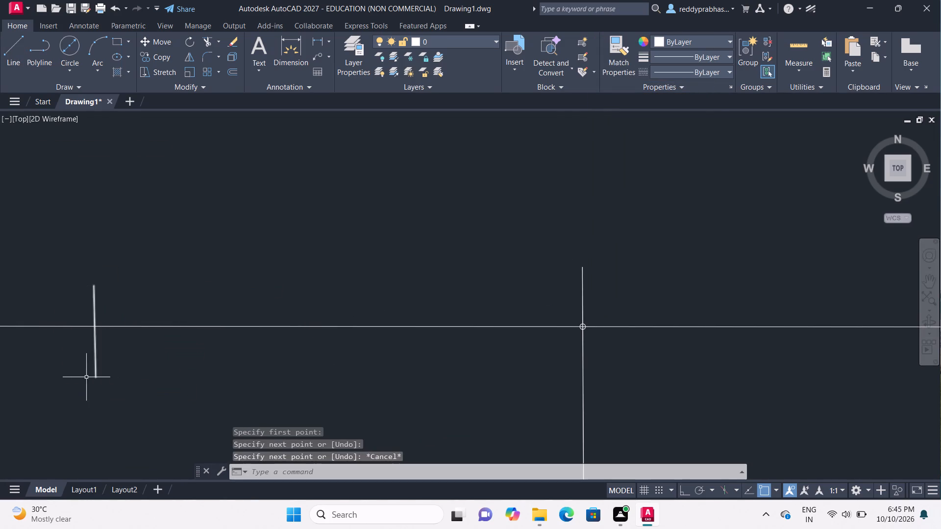
# Trim away the horizontal construction lines beyond the short crossing line on the circle's left side.
pyautogui.write('tr')
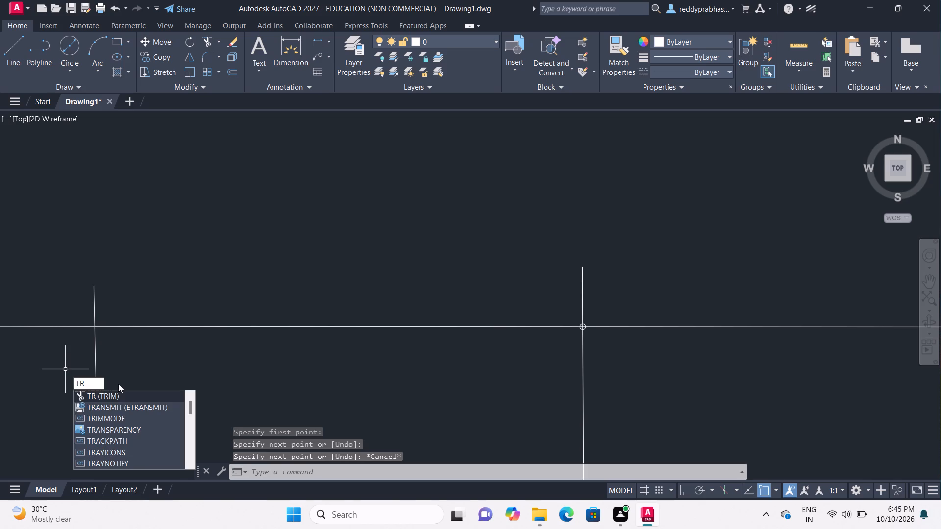
pyautogui.doubleClick(117, 393)
pyautogui.press('Escape')
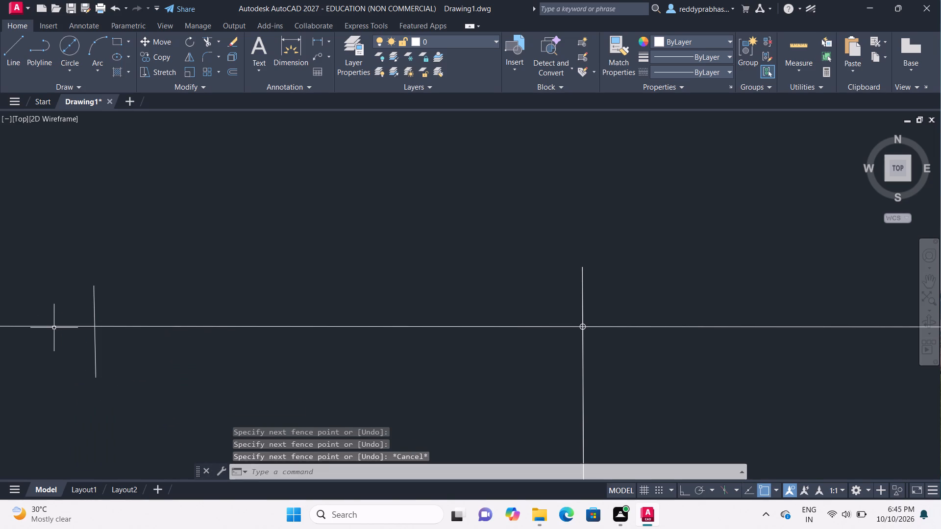
pyautogui.write('tr')
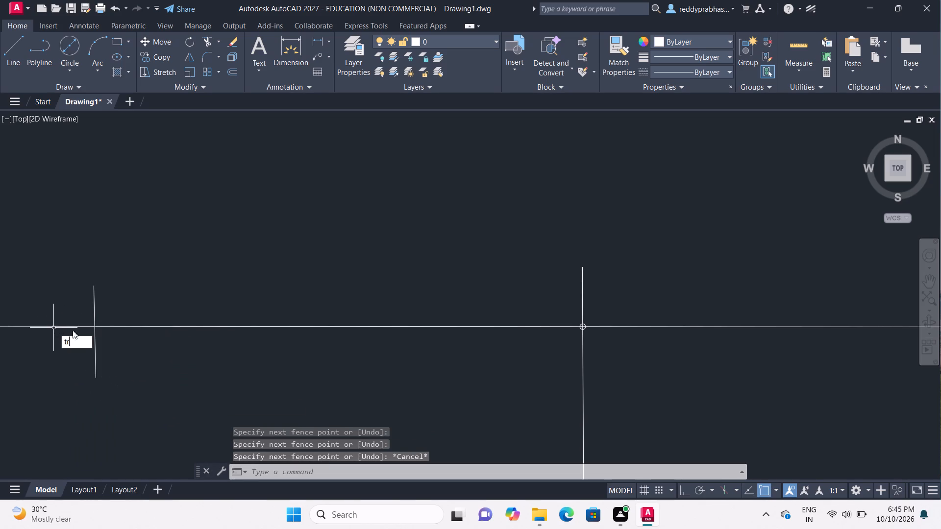
pyautogui.click(89, 355)
pyautogui.doubleClick(70, 327)
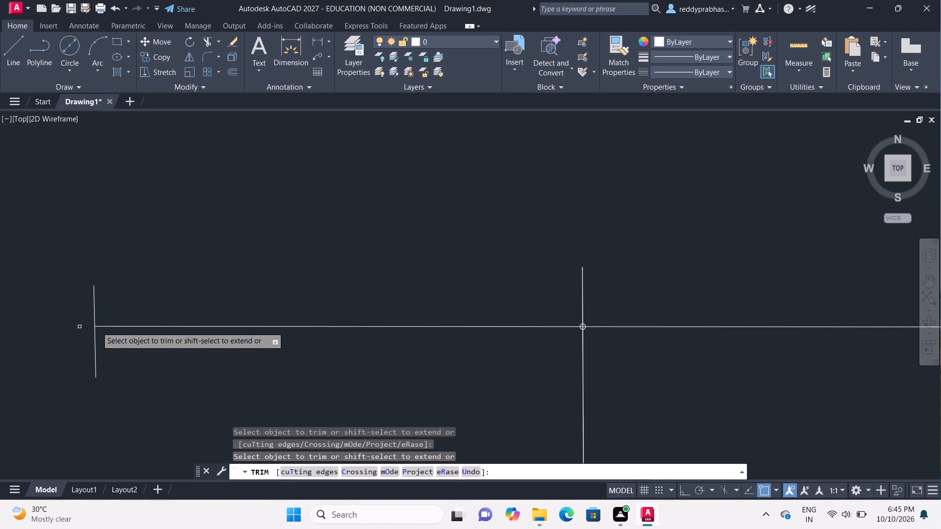
pyautogui.press('Escape')
# Erase the short crossing line at the left end of the trimmed horizontal line.
pyautogui.click(96, 314)
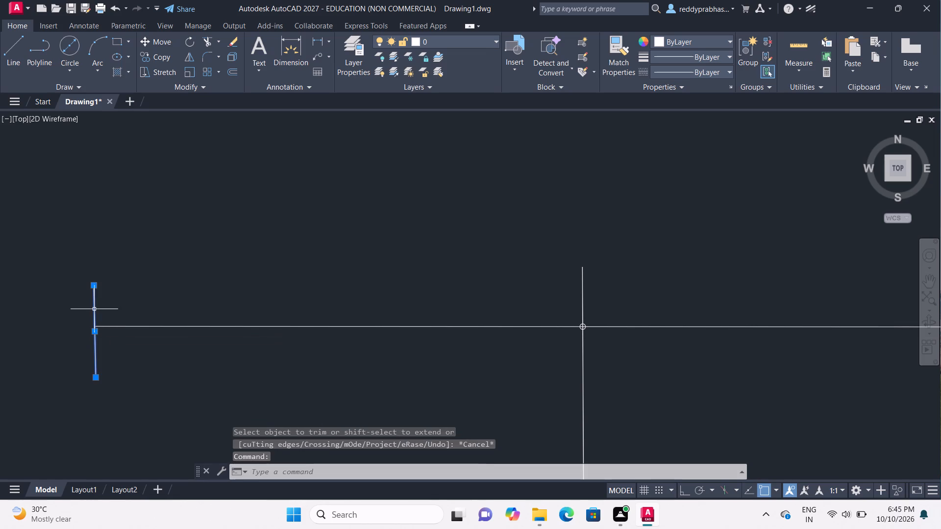
pyautogui.rightClick(100, 303)
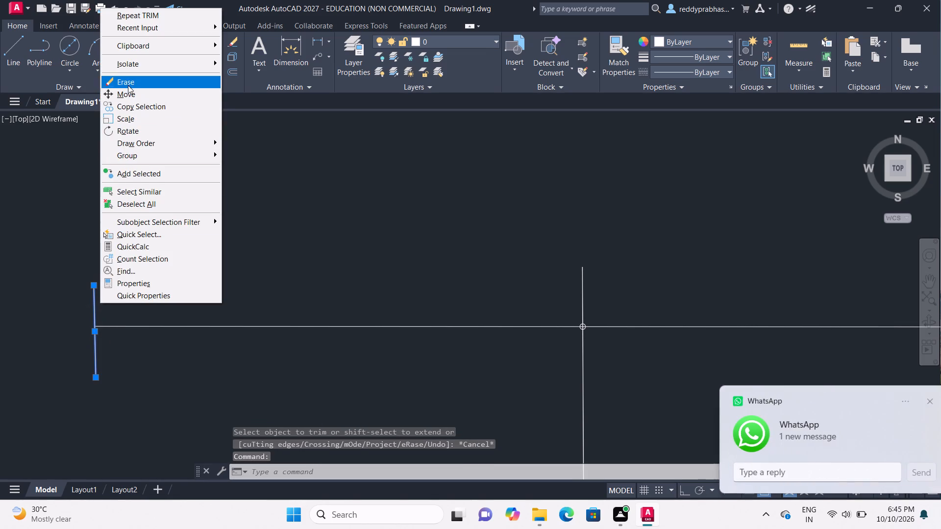
pyautogui.click(128, 82)
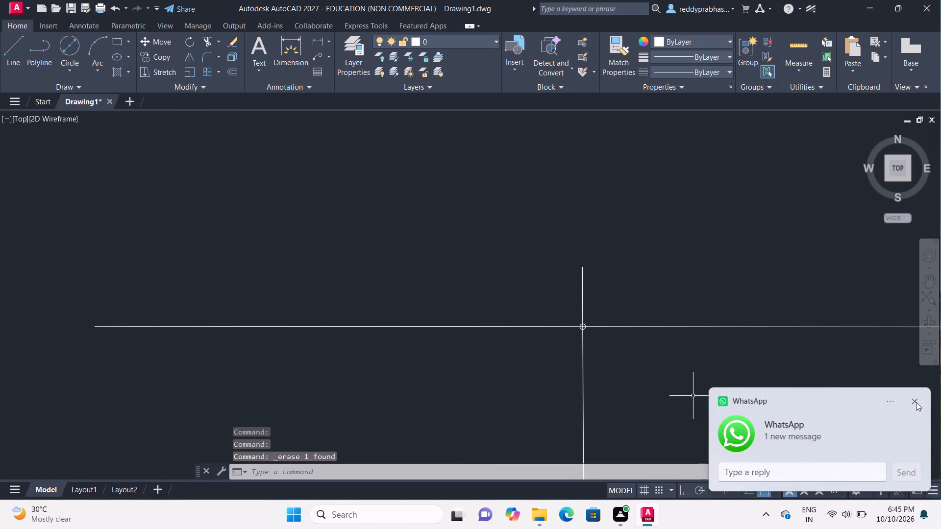
pyautogui.doubleClick(916, 402)
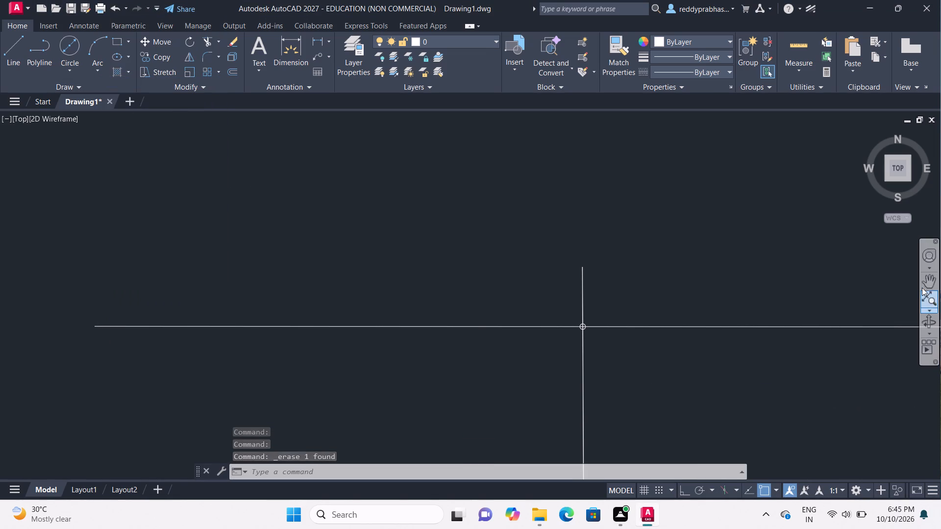
# Draw a nearly vertical line crossing the horizontal construction line far to the right of the circle.
pyautogui.click(921, 286)
pyautogui.moveTo(901, 294); pyautogui.dragTo(411, 275)
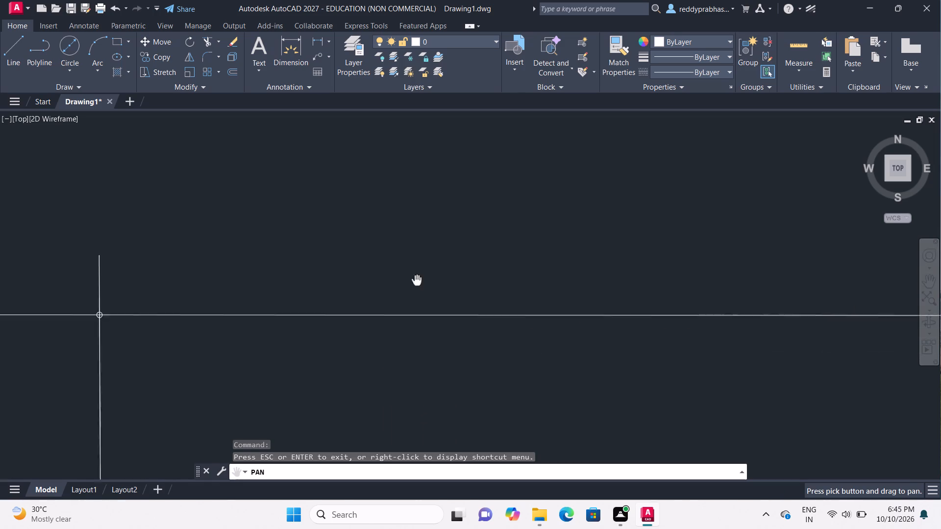
pyautogui.moveTo(411, 275); pyautogui.dragTo(352, 245)
pyautogui.press('Escape')
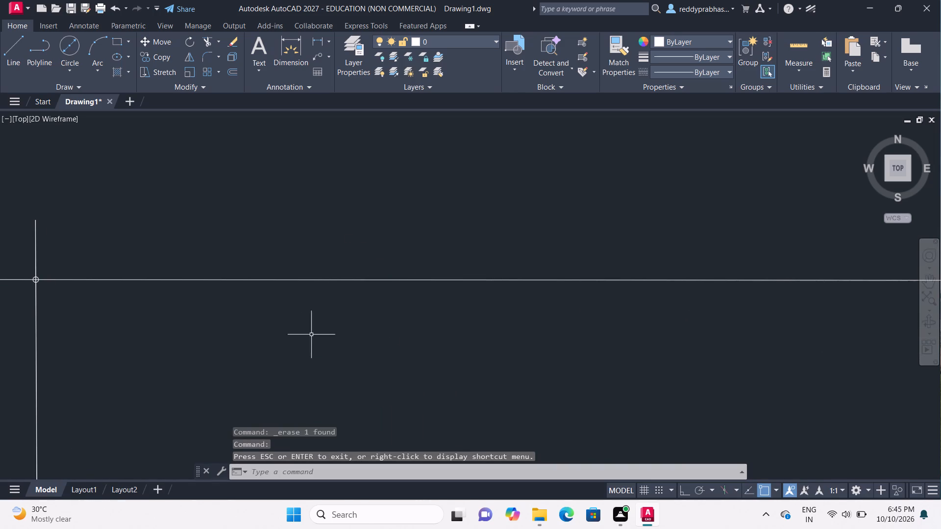
pyautogui.write('li')
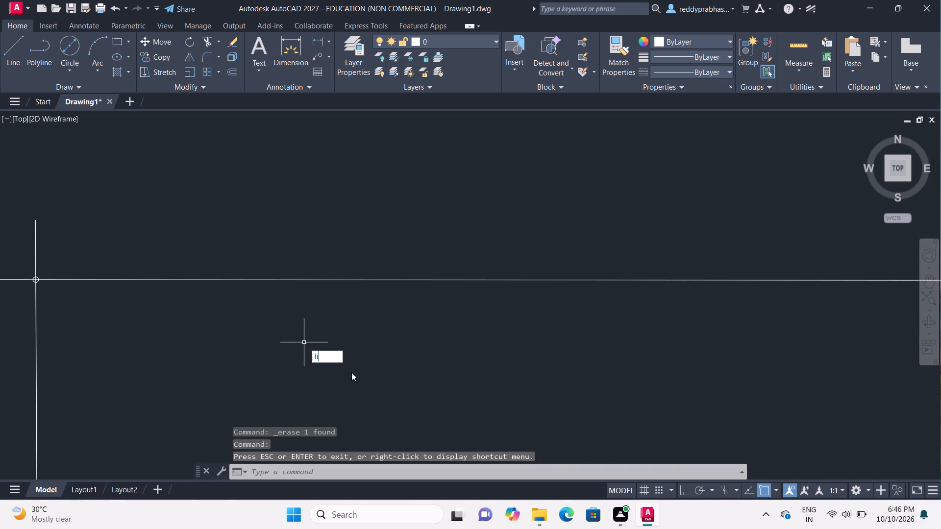
pyautogui.click(353, 377)
pyautogui.click(432, 225)
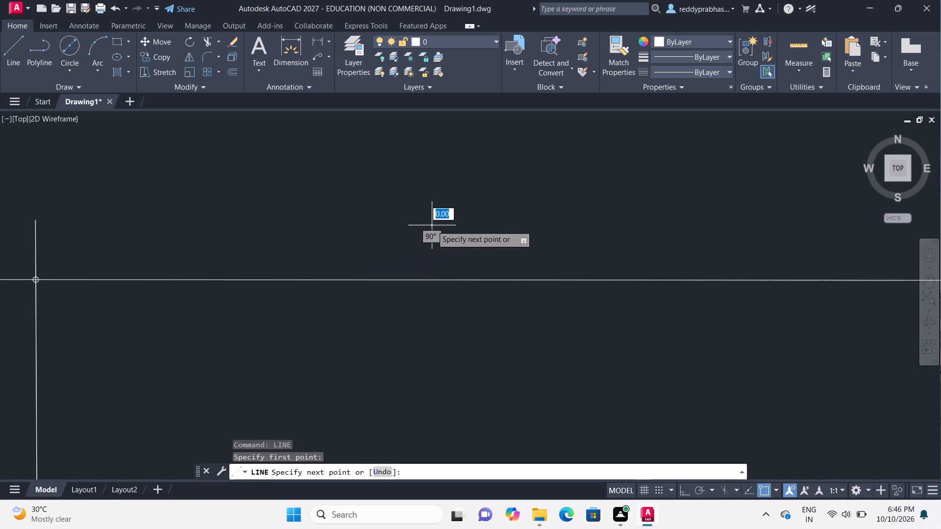
pyautogui.click(421, 389)
pyautogui.press('Escape')
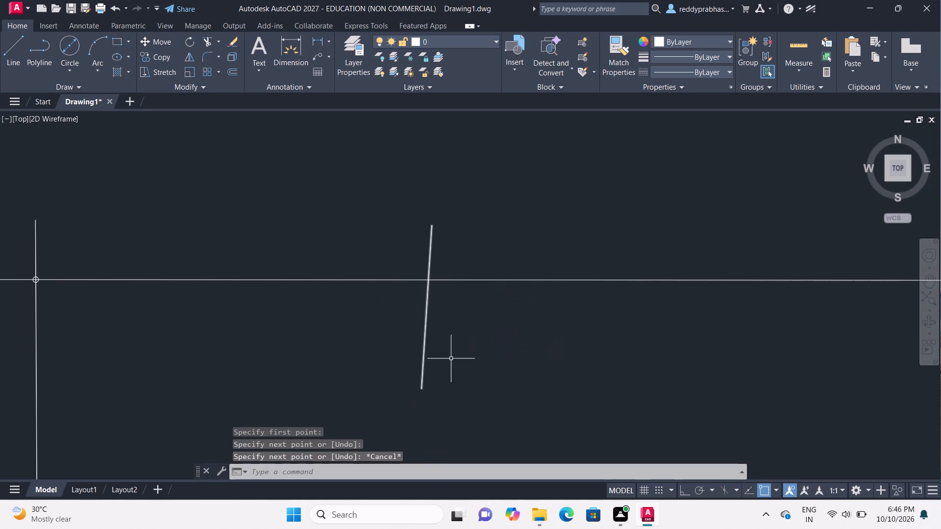
# Trim away the horizontal construction line beyond the crossing line on the circle's right side.
pyautogui.press('t')
pyautogui.press('r')
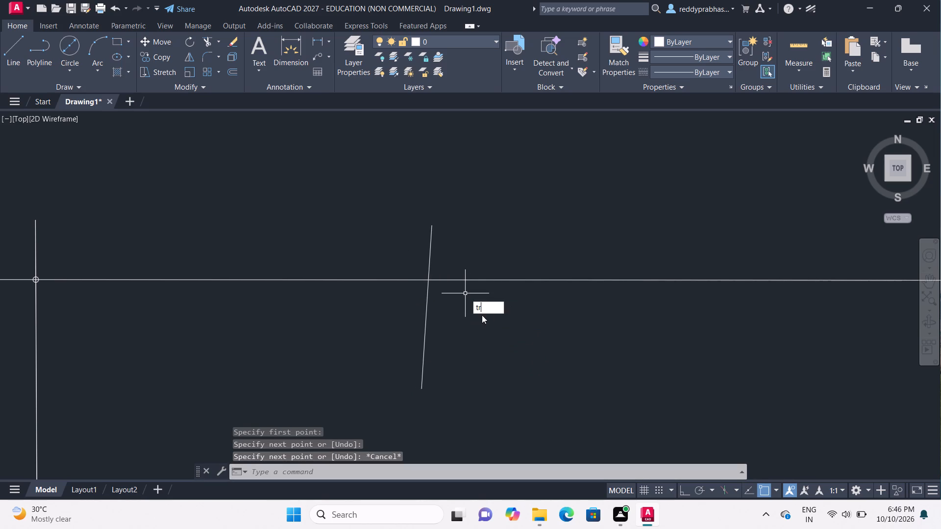
pyautogui.click(507, 315)
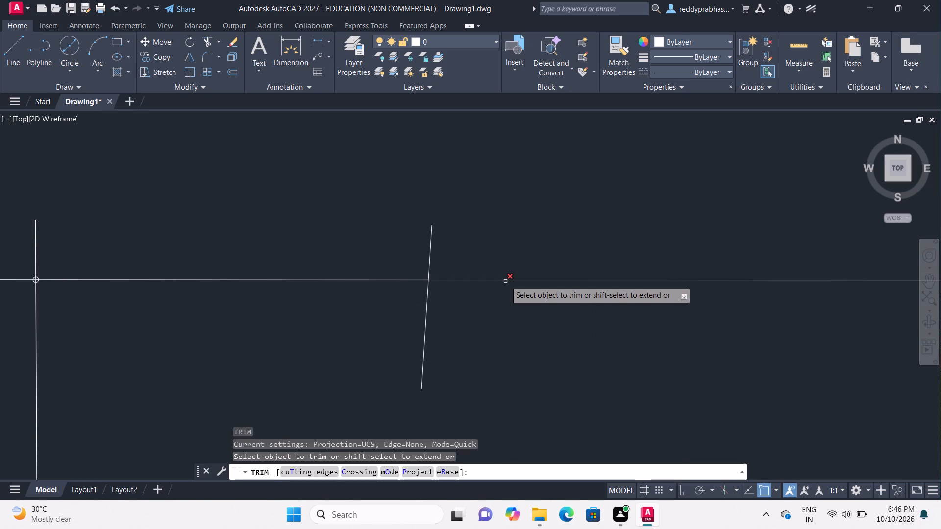
pyautogui.click(505, 281)
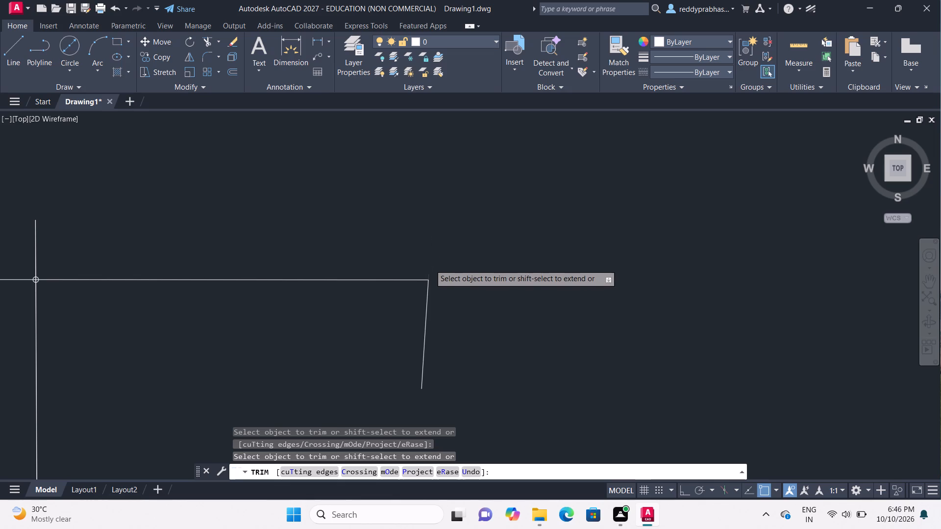
# Remove both remaining parts of the crossing line at the right end of the horizontal line with Trim.
pyautogui.click(430, 264)
pyautogui.click(426, 306)
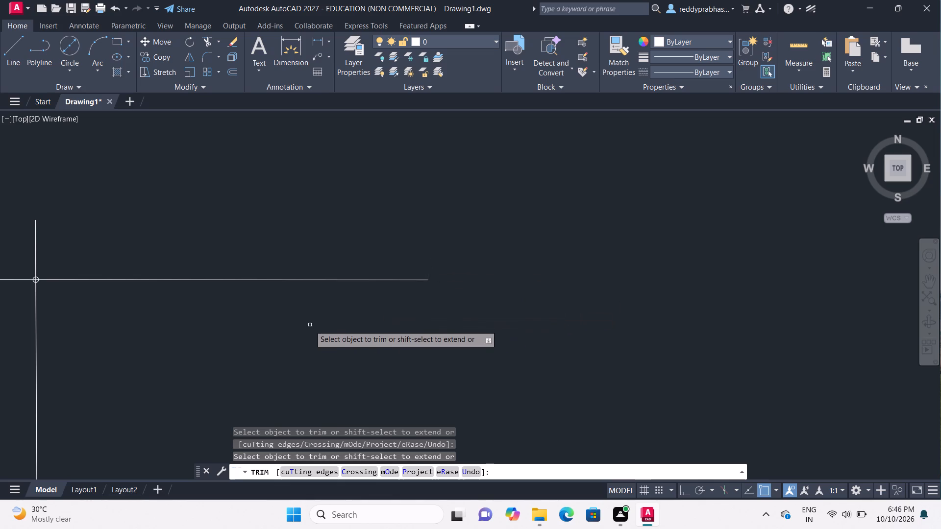
pyautogui.click(934, 277)
pyautogui.moveTo(537, 342); pyautogui.dragTo(784, 284)
pyautogui.moveTo(393, 352); pyautogui.dragTo(540, 296)
pyautogui.press('Escape')
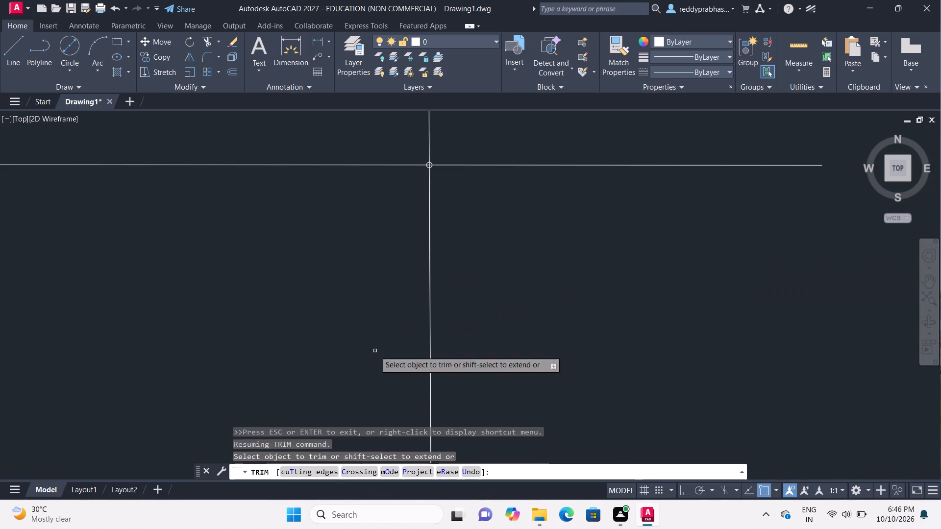
pyautogui.press('Escape')
pyautogui.press('Escape')
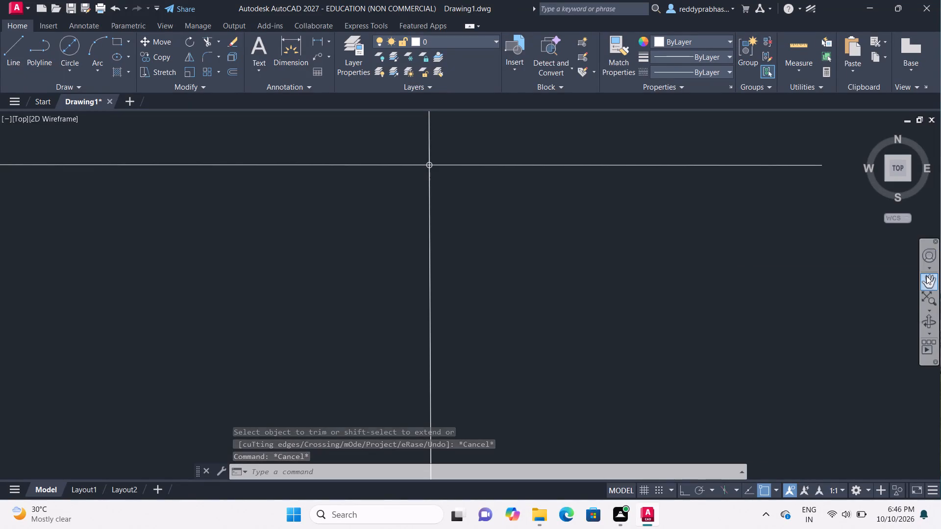
# Draw a circle of radius 10 mm concentric with the existing 10 mm circle, centred where the centre lines cross.
pyautogui.click(926, 276)
pyautogui.moveTo(673, 279); pyautogui.dragTo(718, 326)
pyautogui.scroll(2, 630, 318)
pyautogui.moveTo(402, 206); pyautogui.dragTo(524, 308)
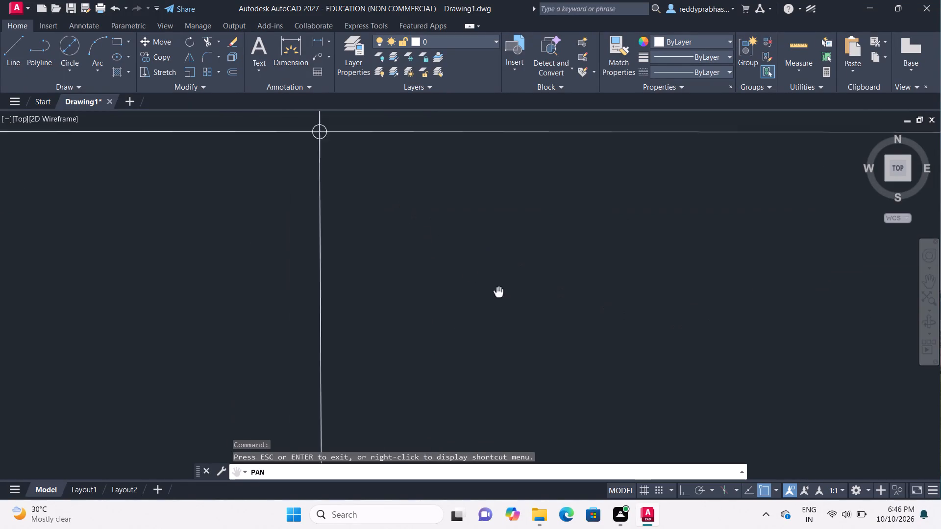
pyautogui.moveTo(524, 308); pyautogui.dragTo(572, 355)
pyautogui.scroll(1, 426, 298)
pyautogui.moveTo(364, 213); pyautogui.dragTo(441, 363)
pyautogui.scroll(2, 474, 324)
pyautogui.moveTo(377, 258); pyautogui.dragTo(384, 311)
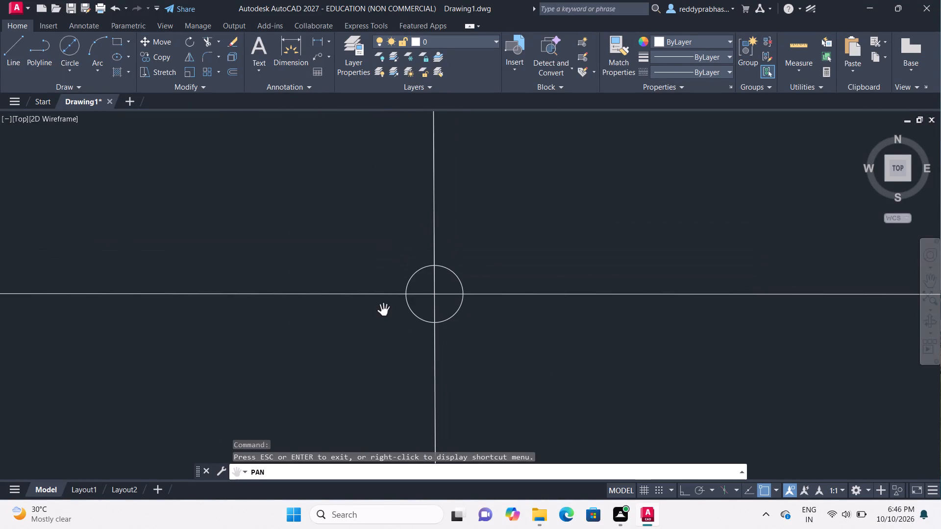
pyautogui.scroll(1, 384, 310)
pyautogui.moveTo(355, 288); pyautogui.dragTo(322, 269)
pyautogui.scroll(-1, 322, 272)
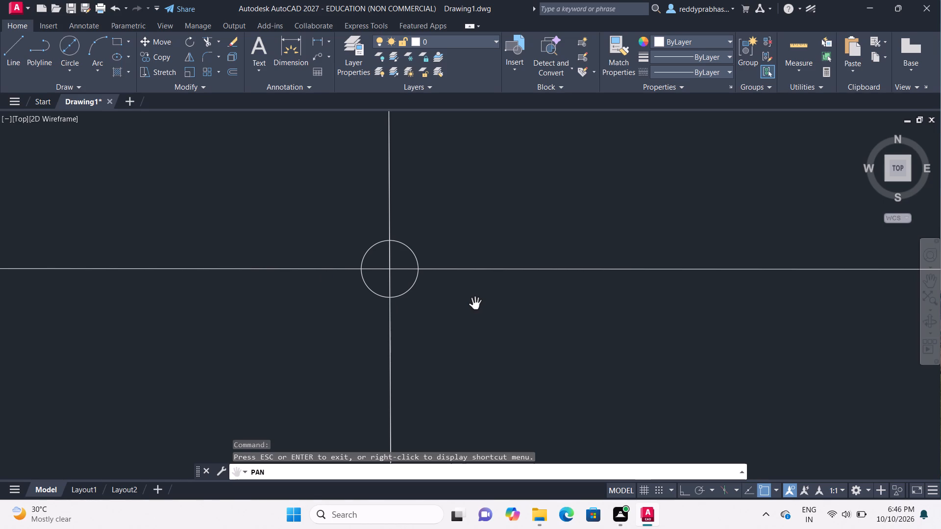
pyautogui.press('Escape')
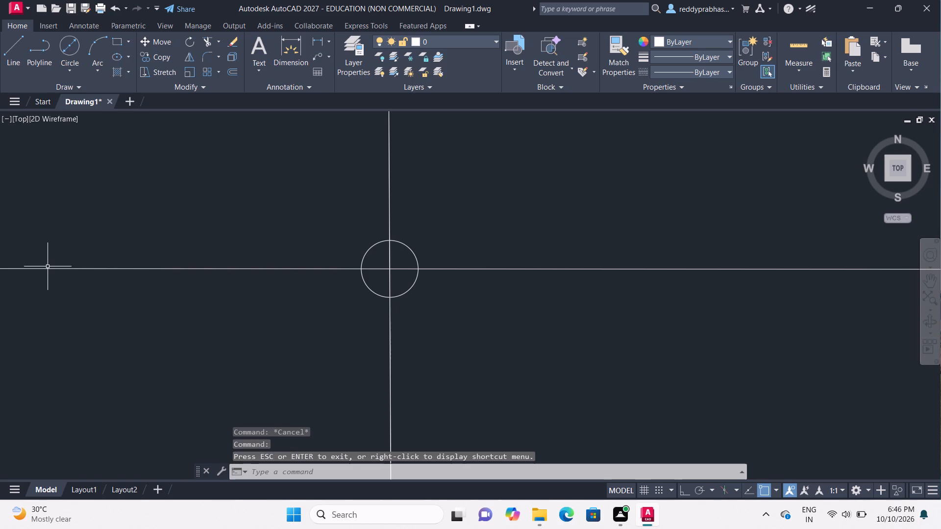
pyautogui.click(79, 67)
pyautogui.click(98, 101)
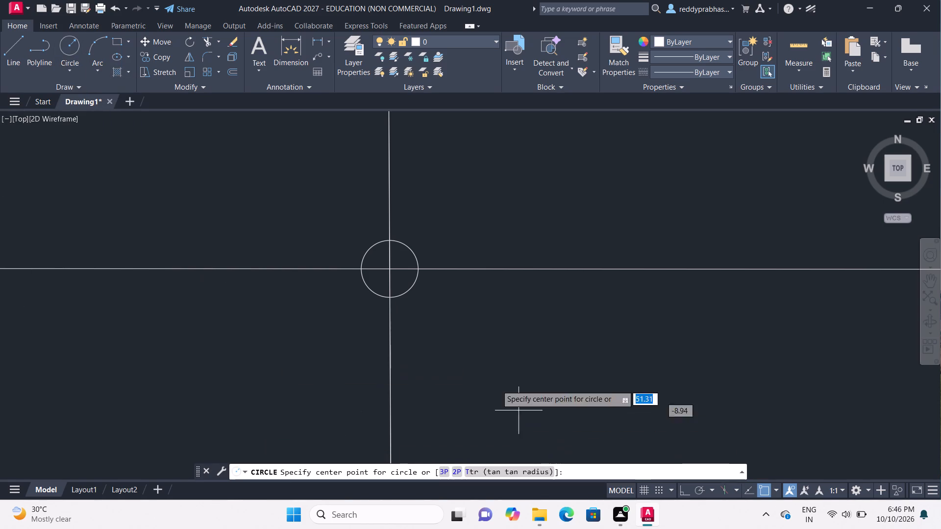
pyautogui.doubleClick(389, 268)
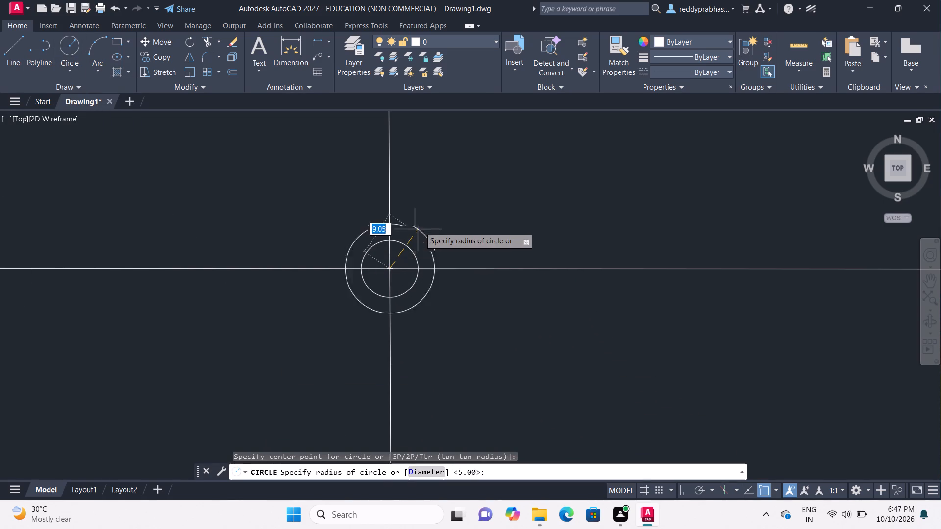
pyautogui.press('1')
pyautogui.press('0')
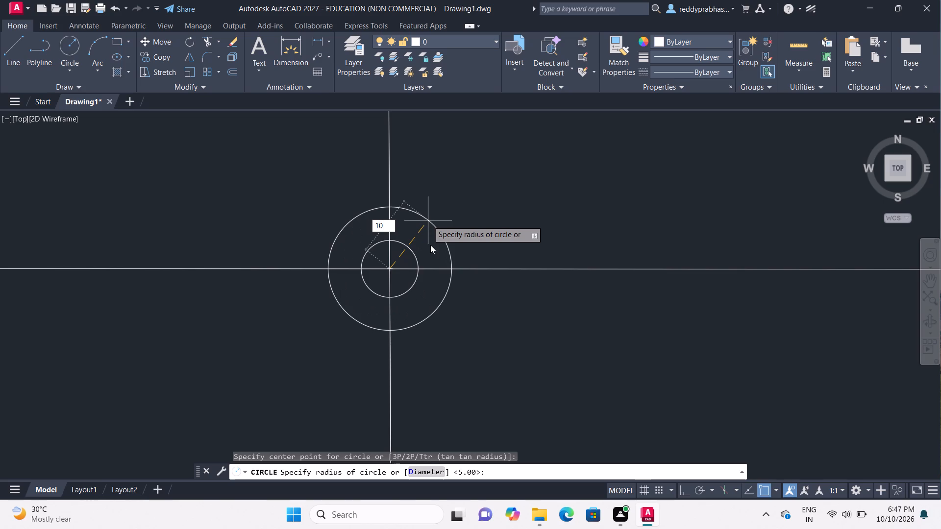
pyautogui.press('Return')
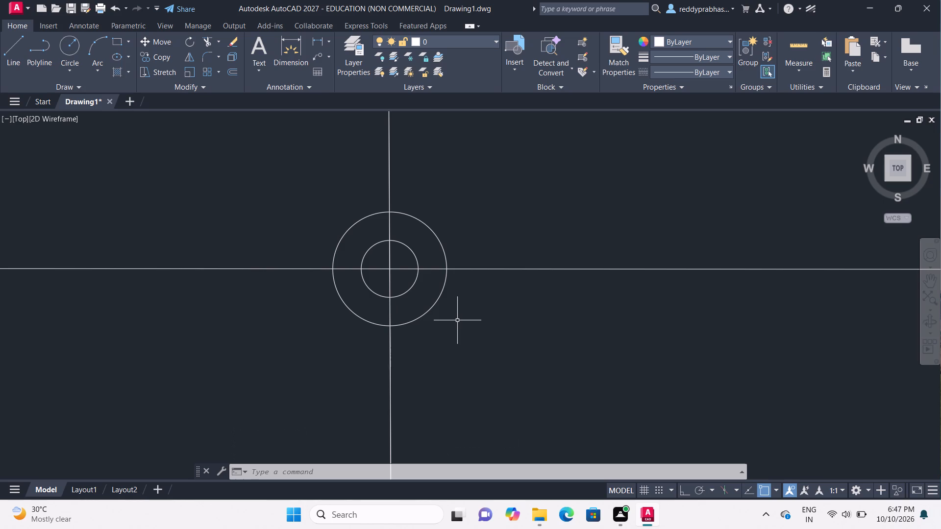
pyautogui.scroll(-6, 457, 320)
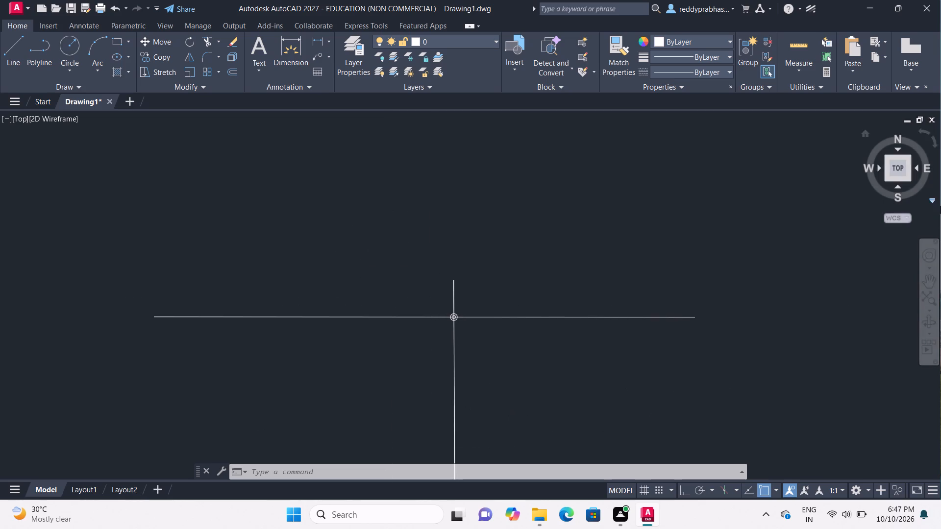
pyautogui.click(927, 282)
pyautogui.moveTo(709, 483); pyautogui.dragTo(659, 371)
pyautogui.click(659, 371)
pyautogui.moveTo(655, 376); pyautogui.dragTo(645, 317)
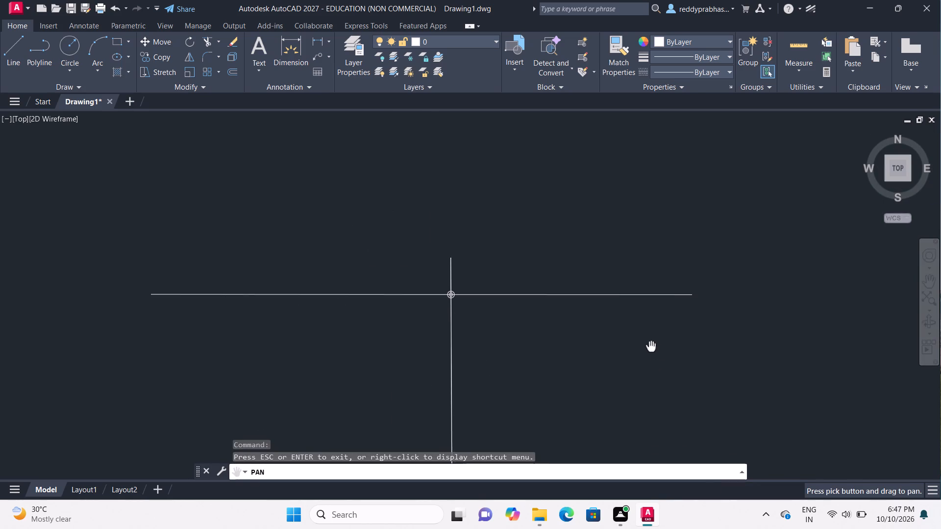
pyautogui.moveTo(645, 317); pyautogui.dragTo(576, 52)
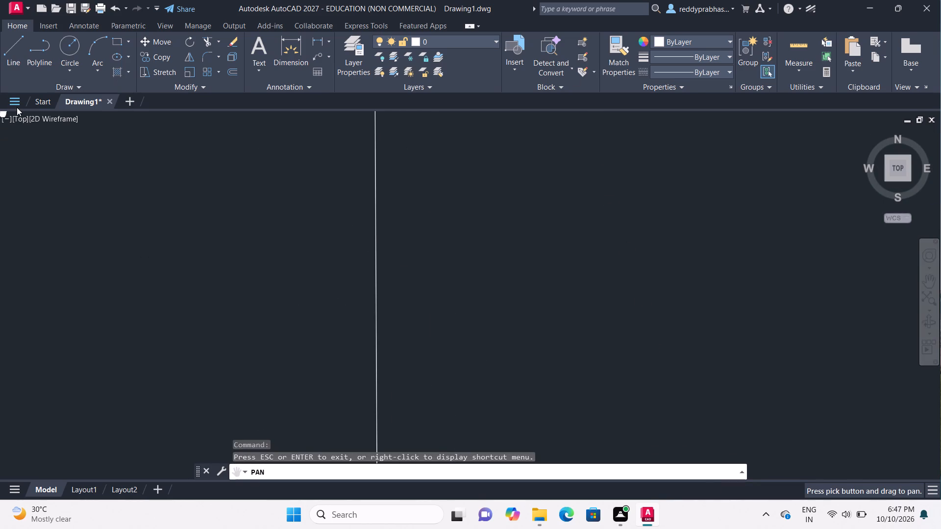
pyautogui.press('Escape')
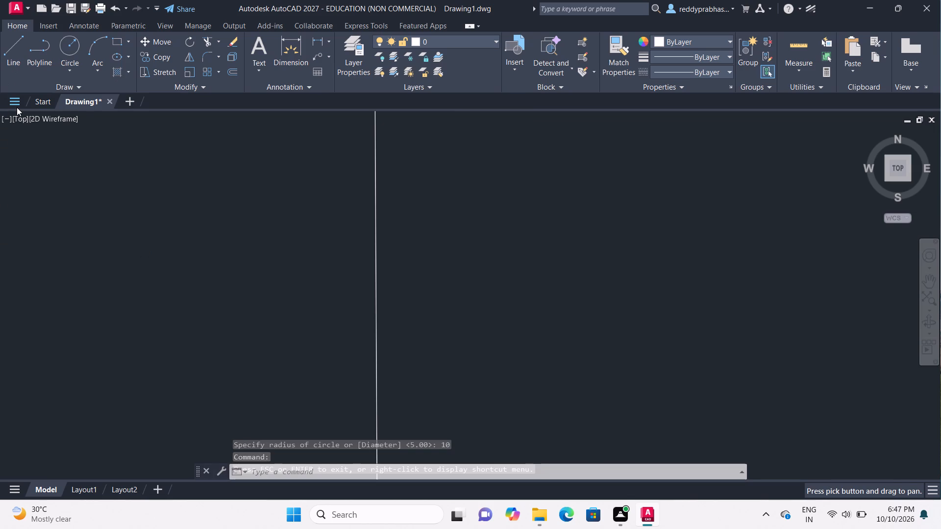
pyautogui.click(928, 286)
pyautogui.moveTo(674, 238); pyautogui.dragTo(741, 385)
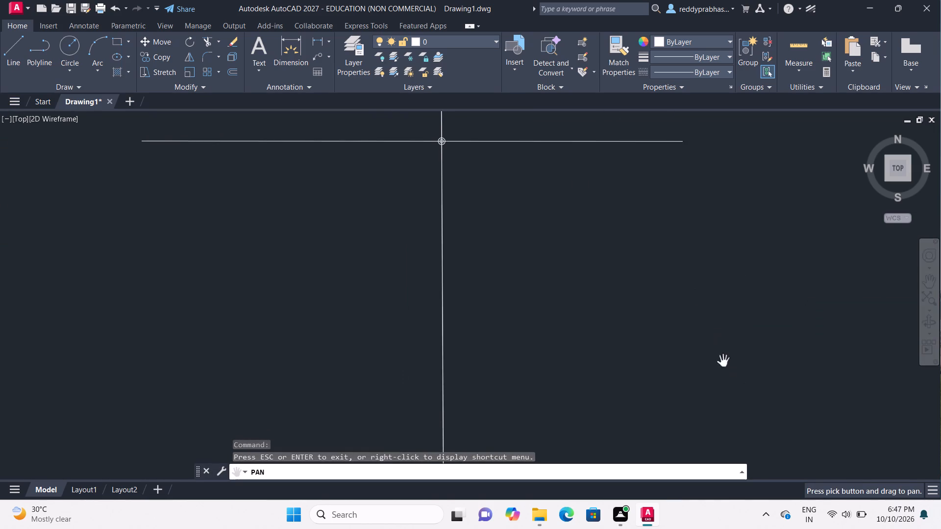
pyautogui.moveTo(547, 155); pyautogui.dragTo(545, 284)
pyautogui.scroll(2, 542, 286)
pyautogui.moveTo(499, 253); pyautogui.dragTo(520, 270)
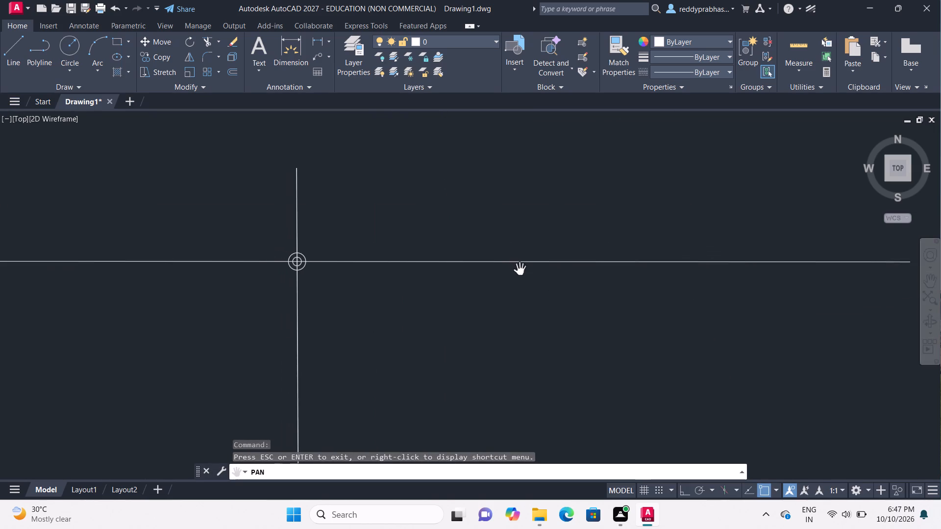
# Draw a 70 mm line straight down from the right quadrant of the 10 mm radius circle.
pyautogui.scroll(2, 515, 268)
pyautogui.scroll(1, 374, 259)
pyautogui.scroll(-2, 373, 259)
pyautogui.moveTo(266, 245); pyautogui.dragTo(601, 248)
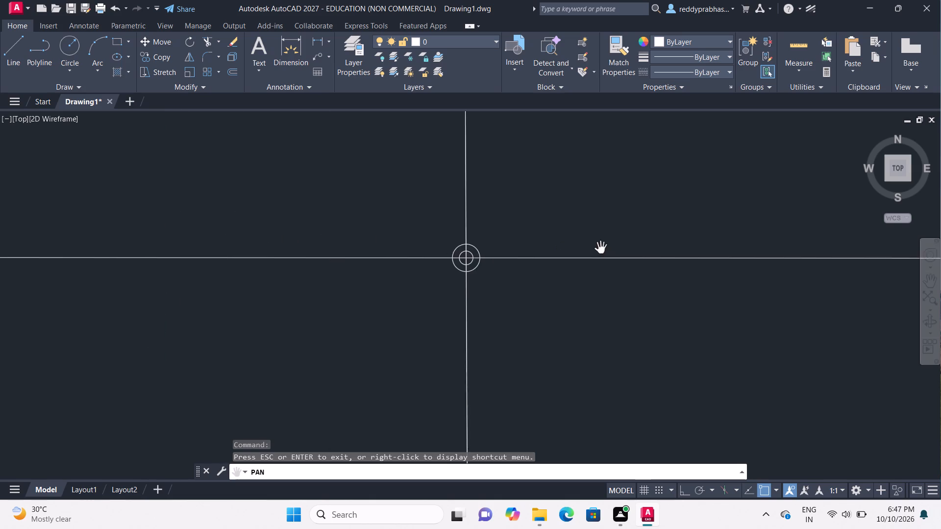
pyautogui.scroll(2, 601, 248)
pyautogui.moveTo(313, 205); pyautogui.dragTo(402, 193)
pyautogui.scroll(1, 399, 195)
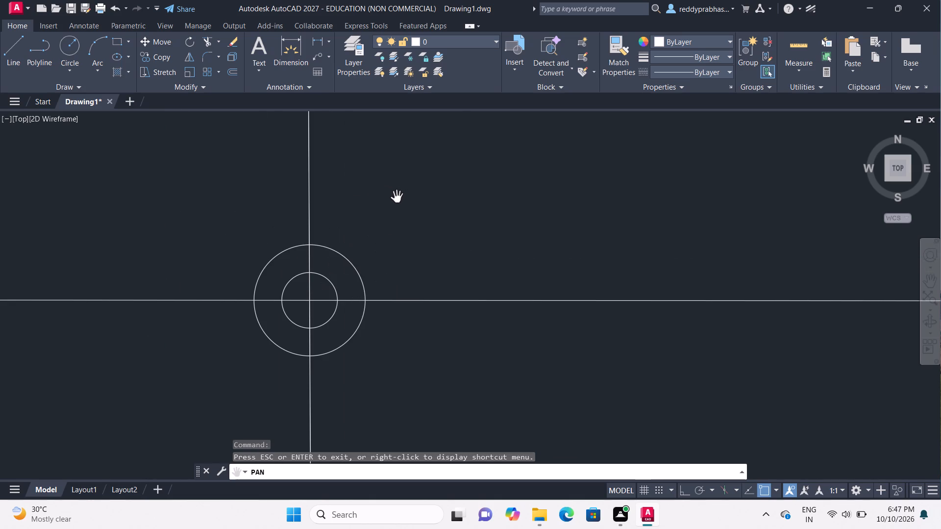
pyautogui.moveTo(392, 271); pyautogui.dragTo(398, 219)
pyautogui.scroll(-2, 398, 219)
pyautogui.scroll(3, 398, 219)
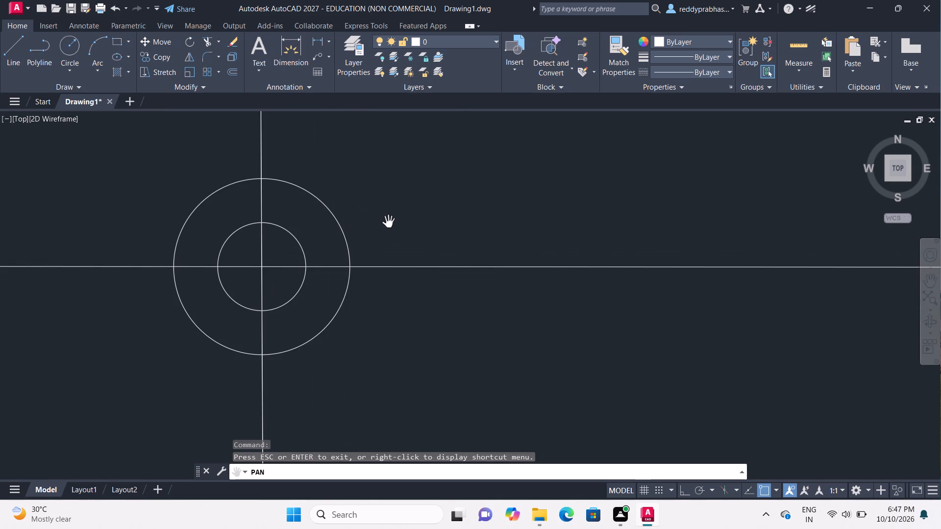
pyautogui.moveTo(385, 225); pyautogui.dragTo(397, 159)
pyautogui.scroll(-2, 396, 183)
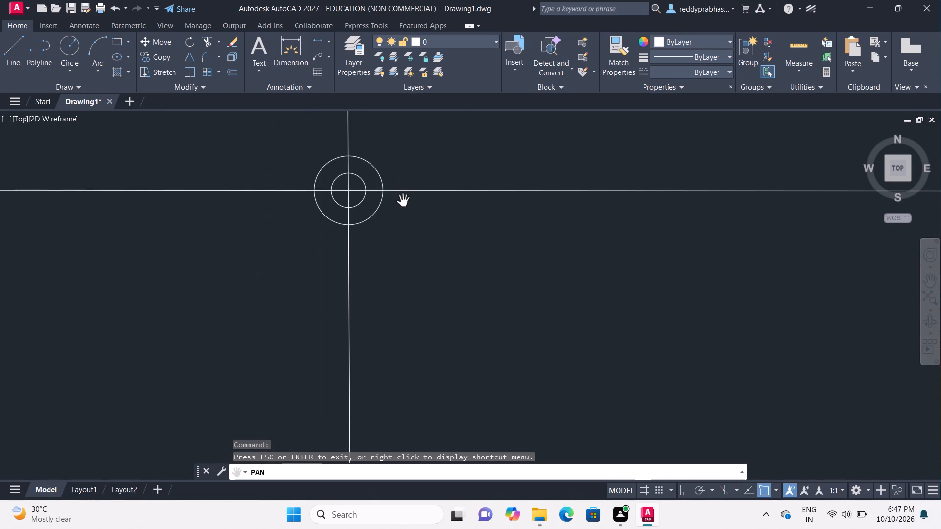
pyautogui.press('Escape')
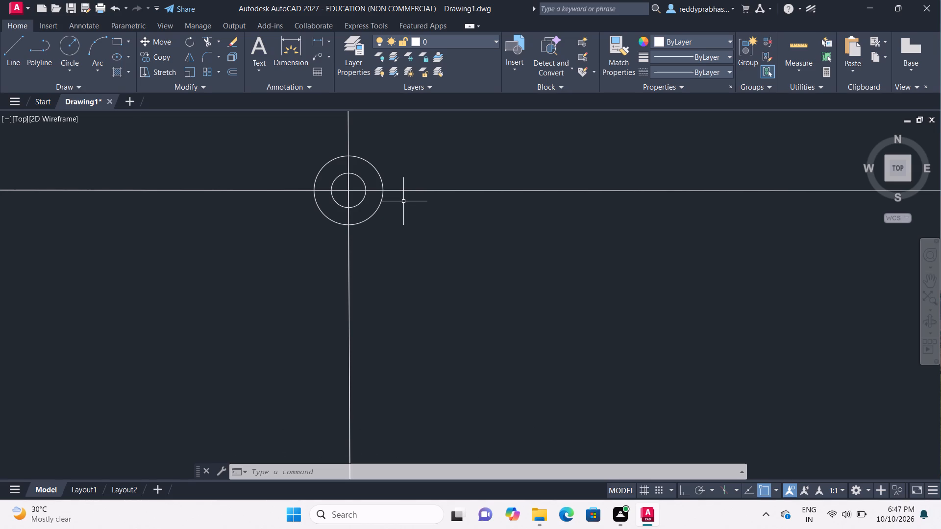
pyautogui.click(8, 48)
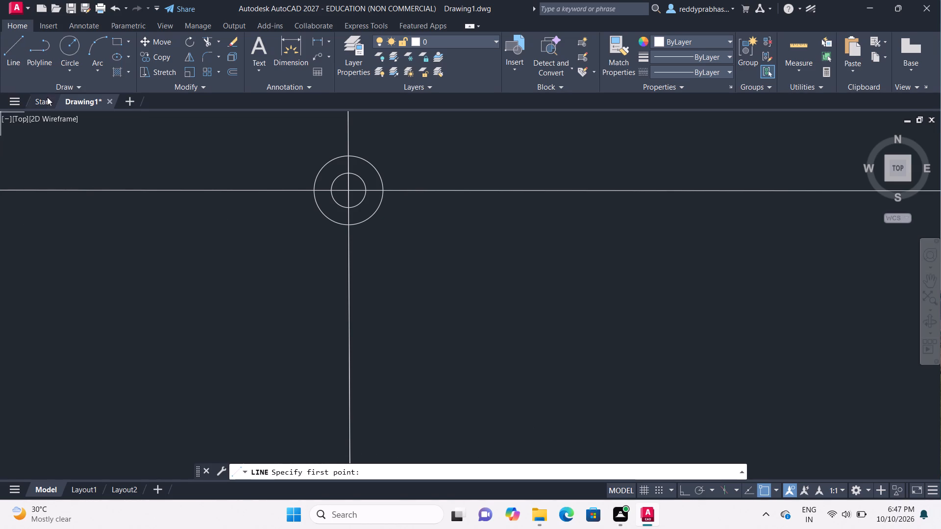
pyautogui.click(385, 193)
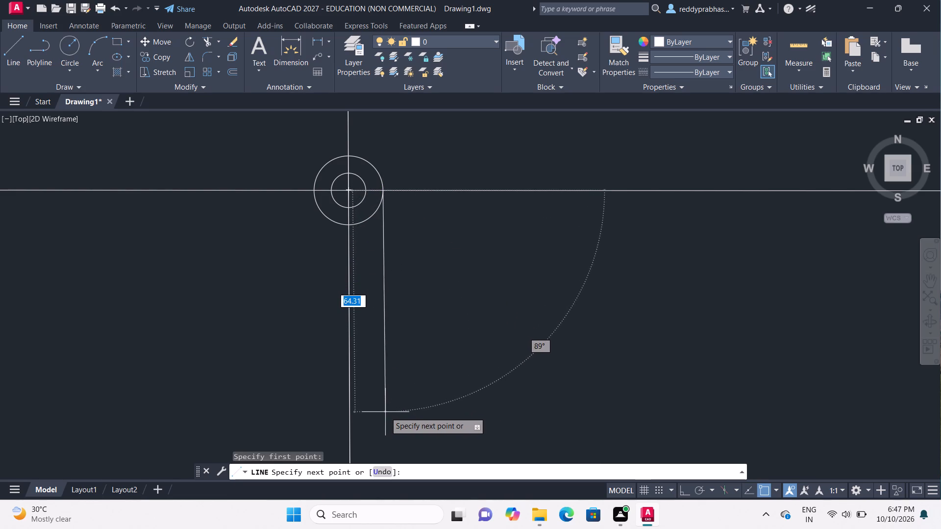
pyautogui.write('70')
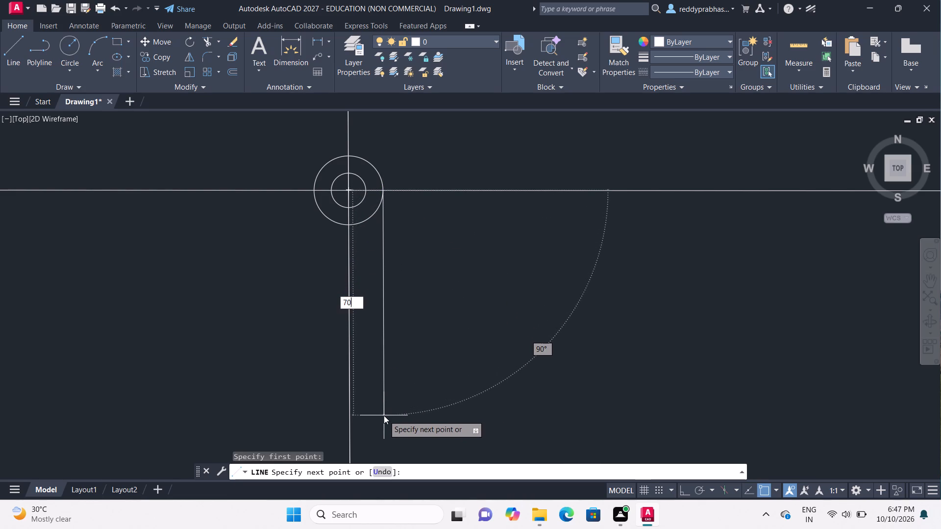
pyautogui.press('Return')
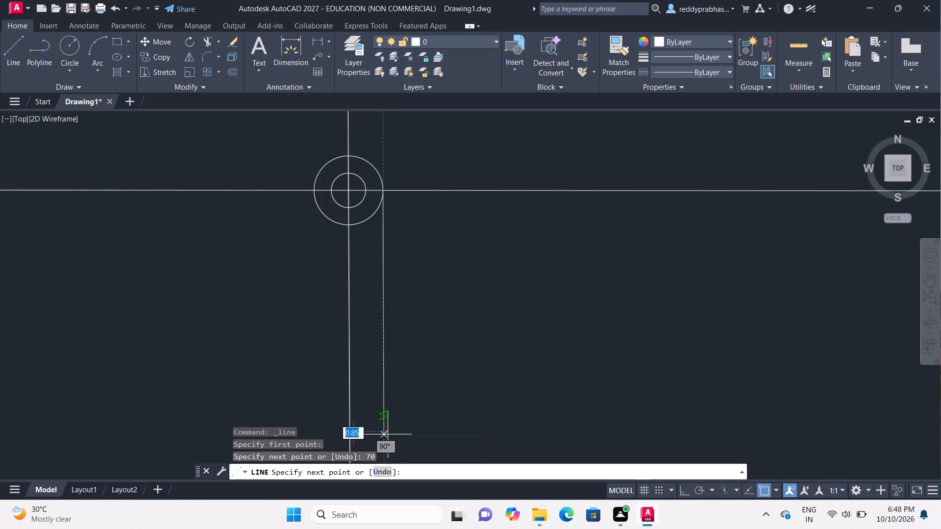
pyautogui.press('Escape')
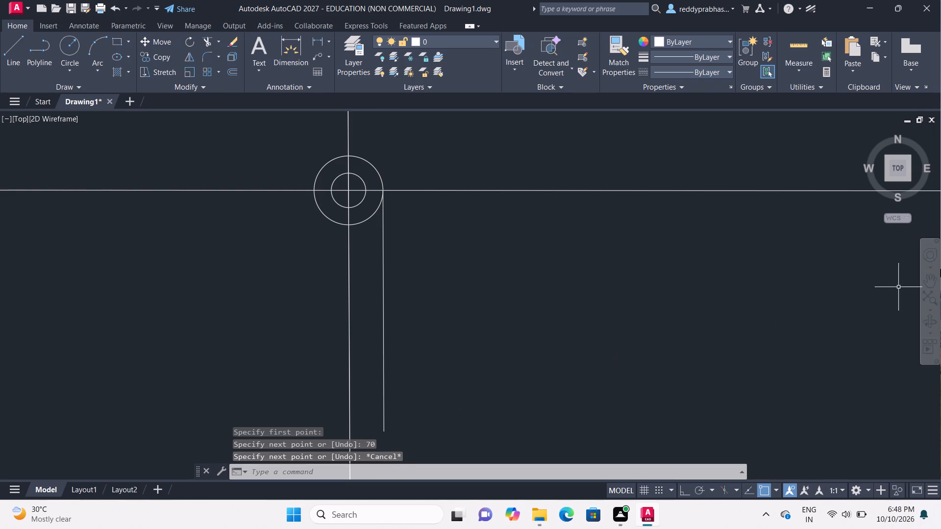
# Draw a 20 mm horizontal line leftward from the lower end of the 70 mm line, crossing the vertical centre line.
pyautogui.click(930, 280)
pyautogui.moveTo(752, 316); pyautogui.dragTo(752, 317)
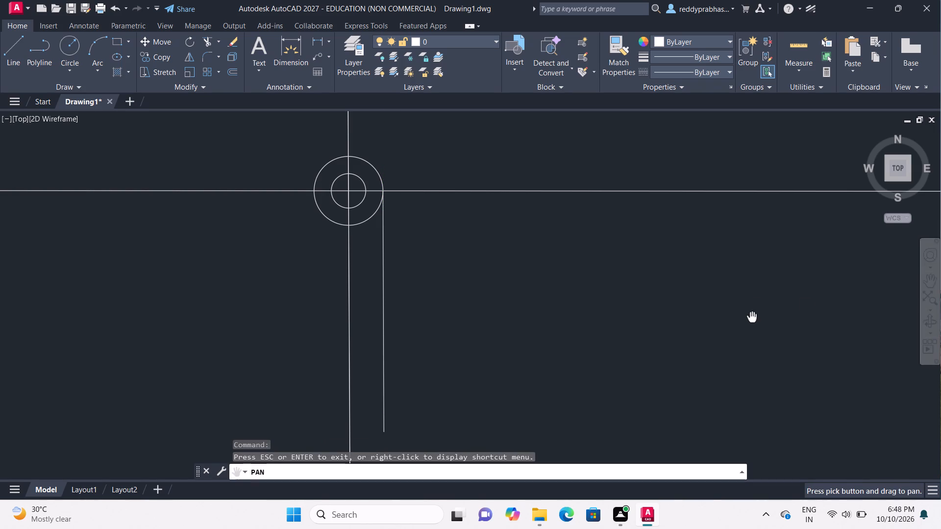
pyautogui.moveTo(752, 317); pyautogui.dragTo(760, 221)
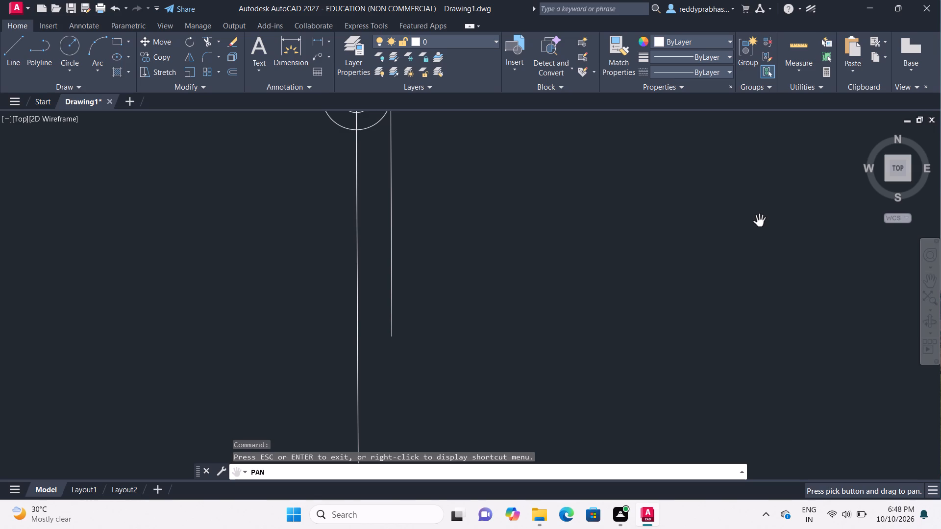
pyautogui.click(7, 66)
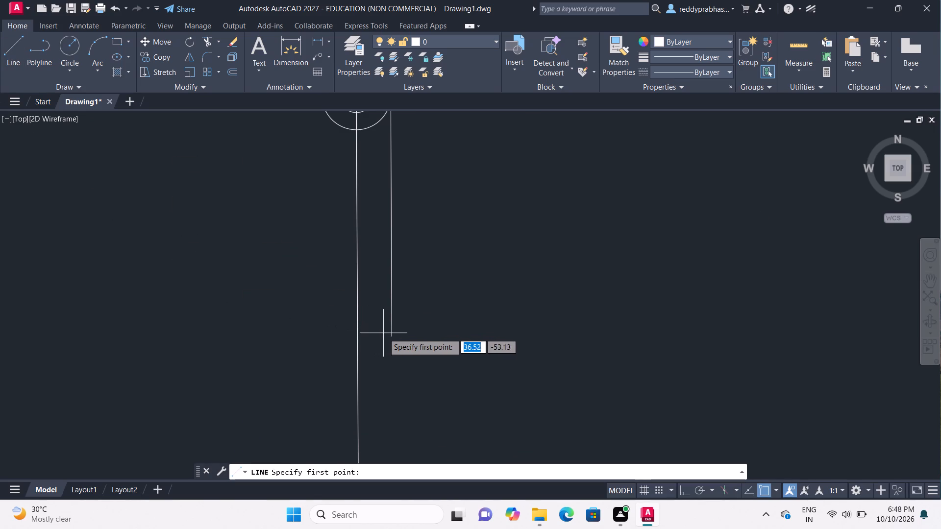
pyautogui.doubleClick(392, 337)
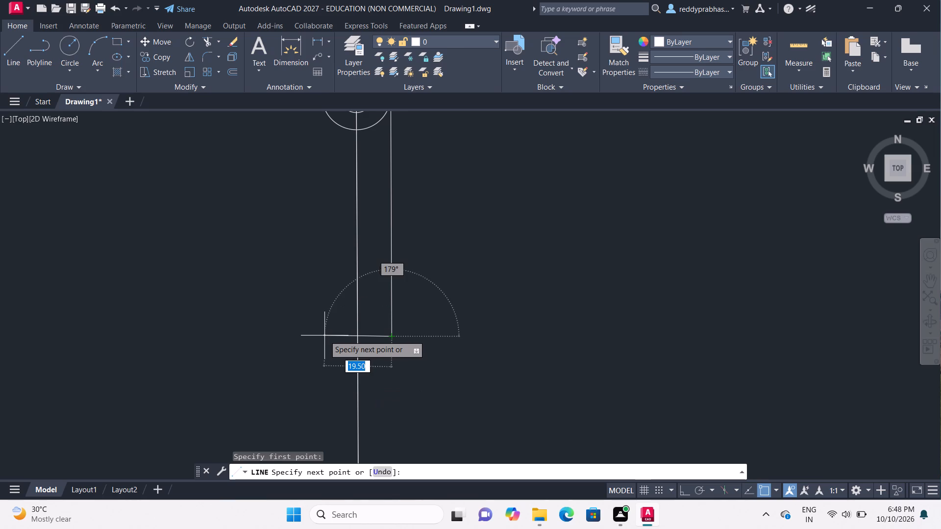
pyautogui.write('20')
pyautogui.press('Return')
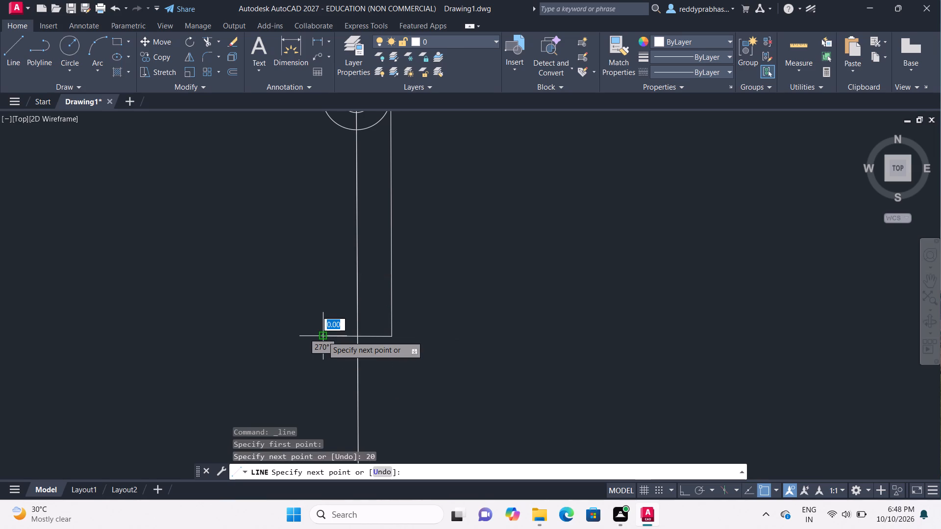
pyautogui.press('Escape')
# Trim away the part of the vertical centre line below the 20 mm horizontal line.
pyautogui.write('tr')
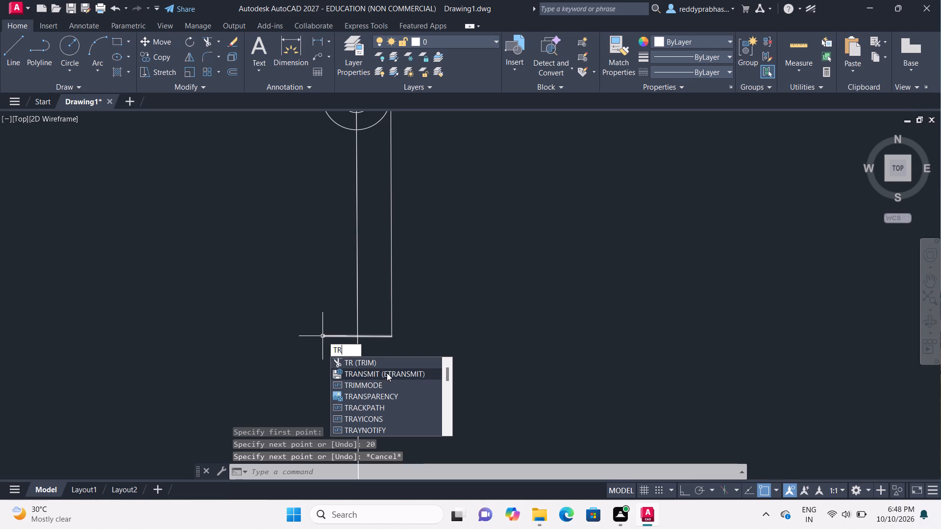
pyautogui.click(388, 365)
pyautogui.click(359, 372)
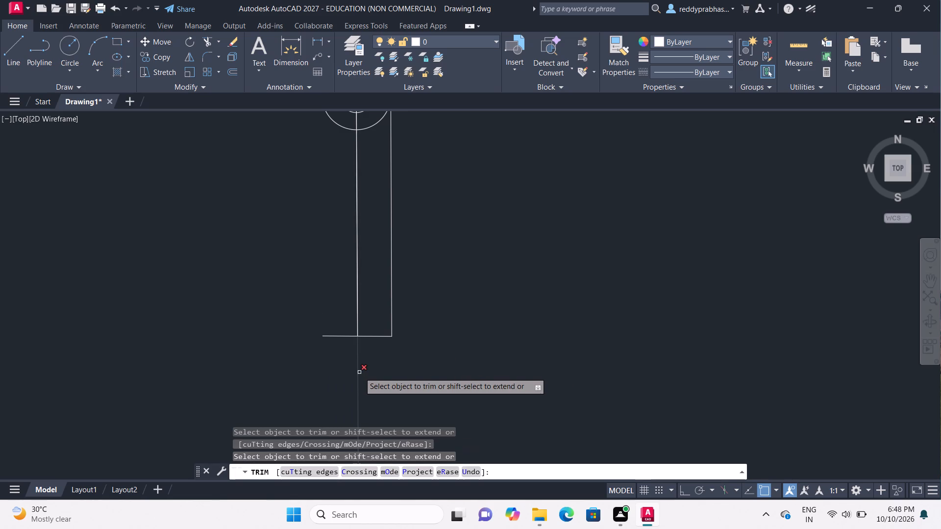
pyautogui.click(359, 373)
pyautogui.press('Escape')
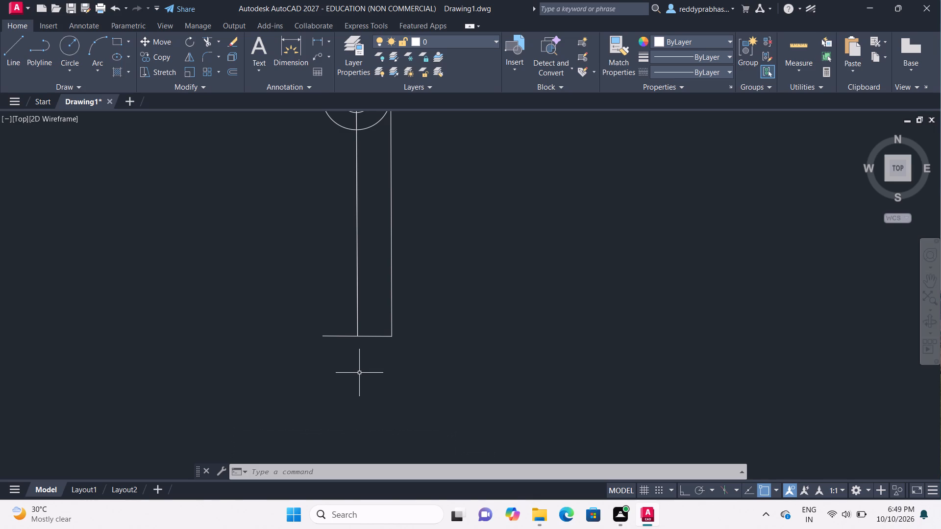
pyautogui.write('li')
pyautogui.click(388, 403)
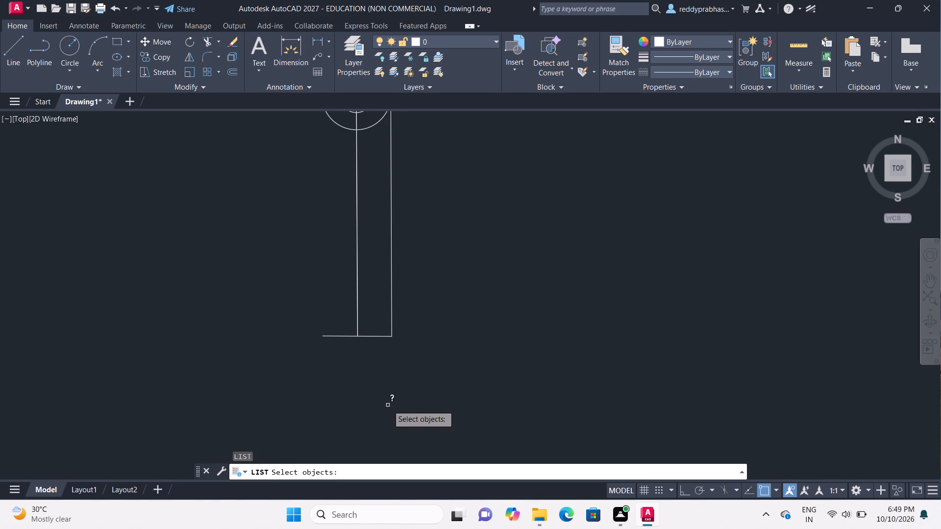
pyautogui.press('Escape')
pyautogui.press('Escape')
# Draw a short, slightly sloped line above the 20 mm line, crossing the vertical centre line and ending at the 70 mm line.
pyautogui.write('li')
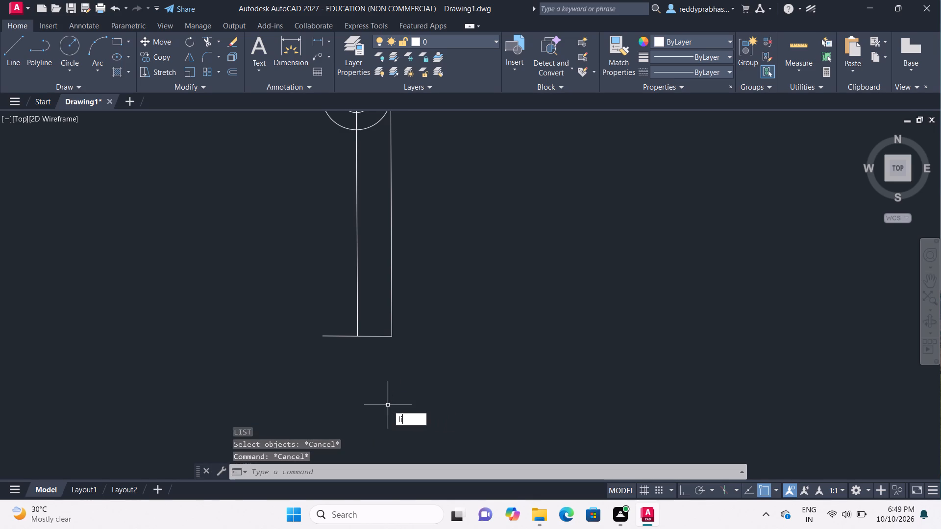
pyautogui.click(435, 347)
pyautogui.click(325, 274)
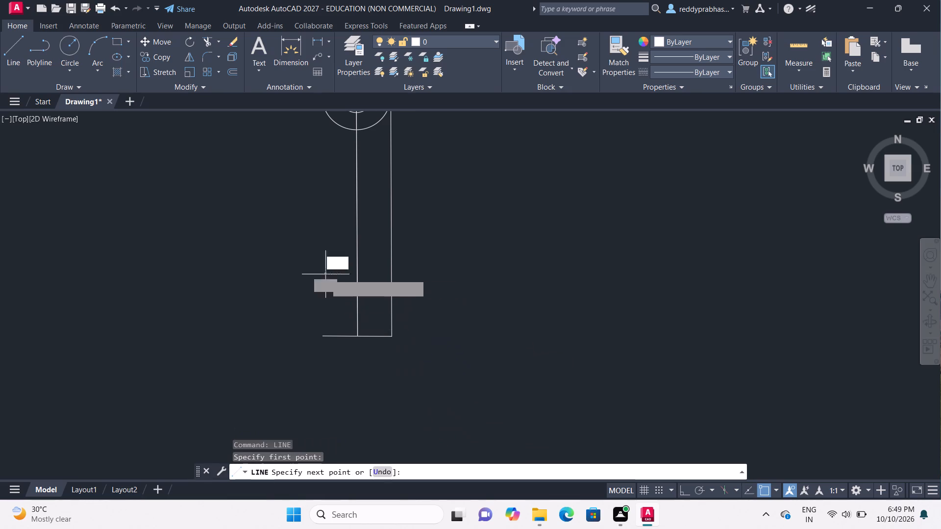
pyautogui.click(393, 270)
pyautogui.press('Escape')
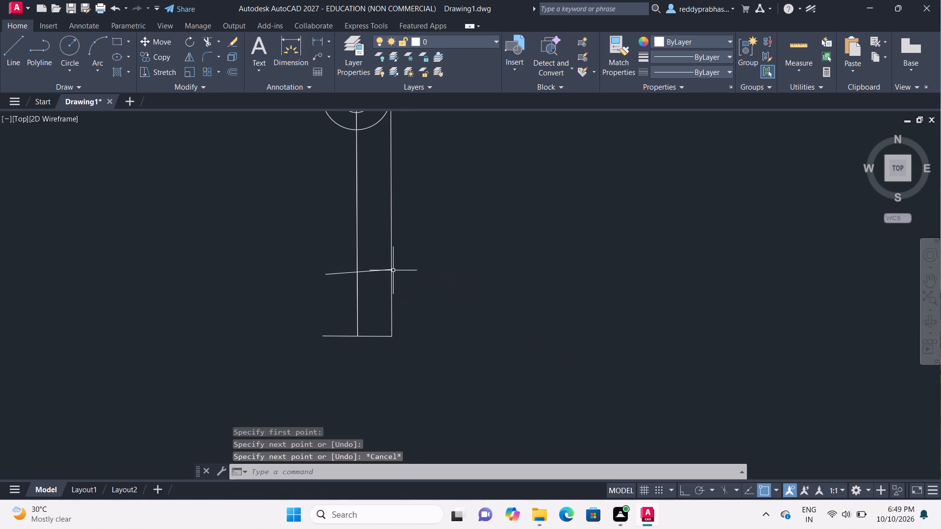
# Trim the vertical centre line between the sloped crossing line and the 20 mm horizontal line.
pyautogui.write('tr')
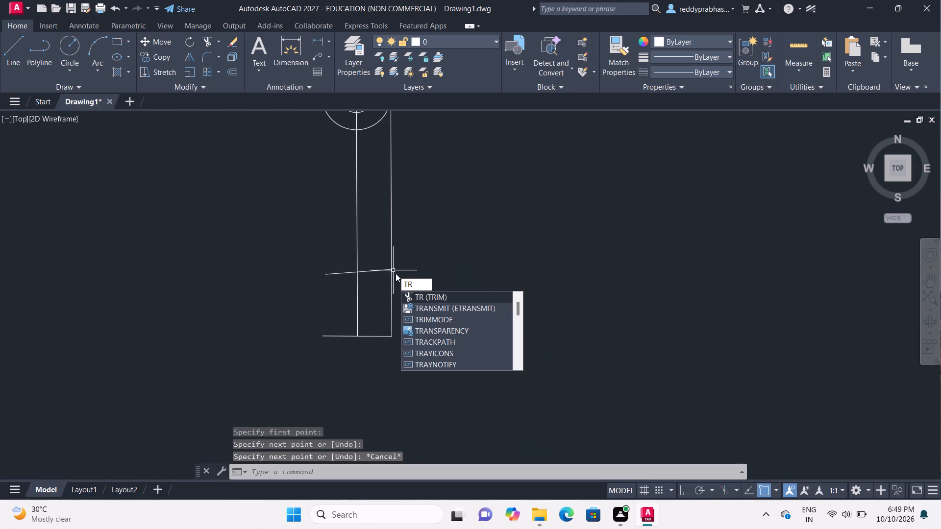
pyautogui.click(438, 301)
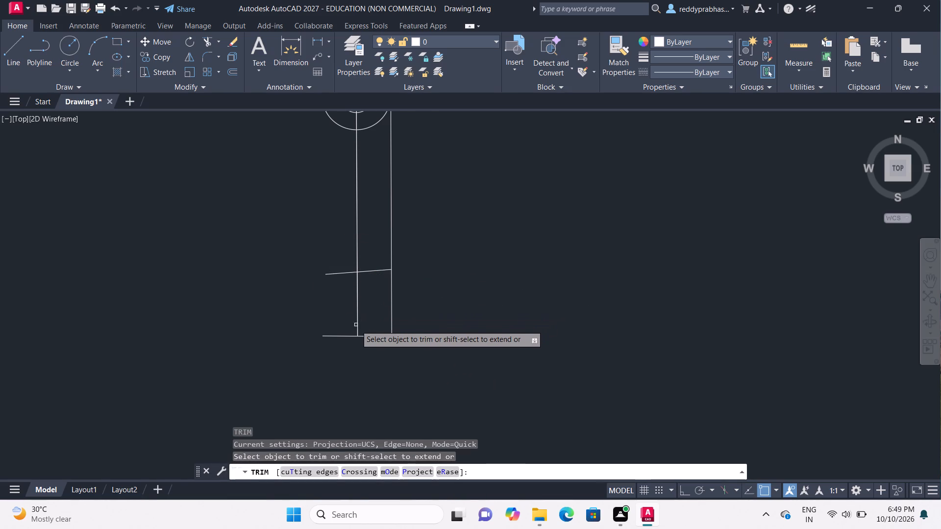
pyautogui.click(356, 325)
pyautogui.click(357, 314)
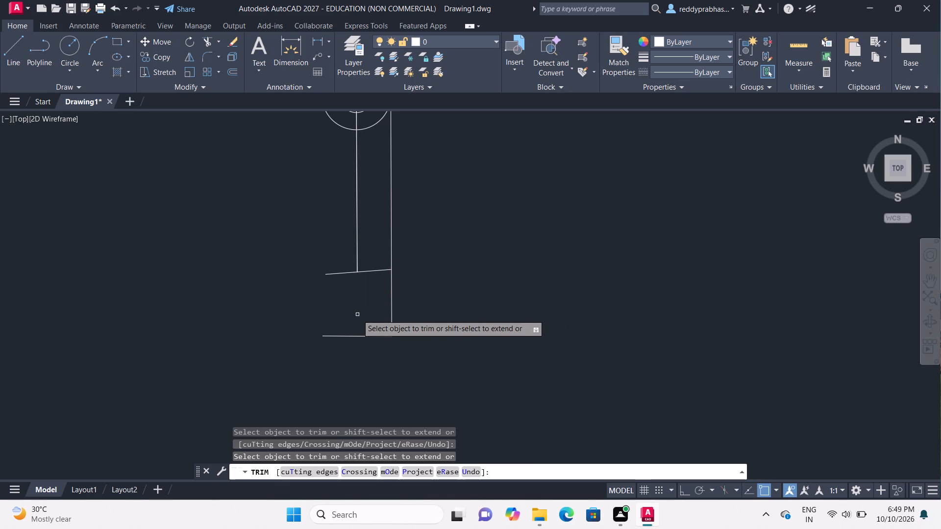
pyautogui.press('Escape')
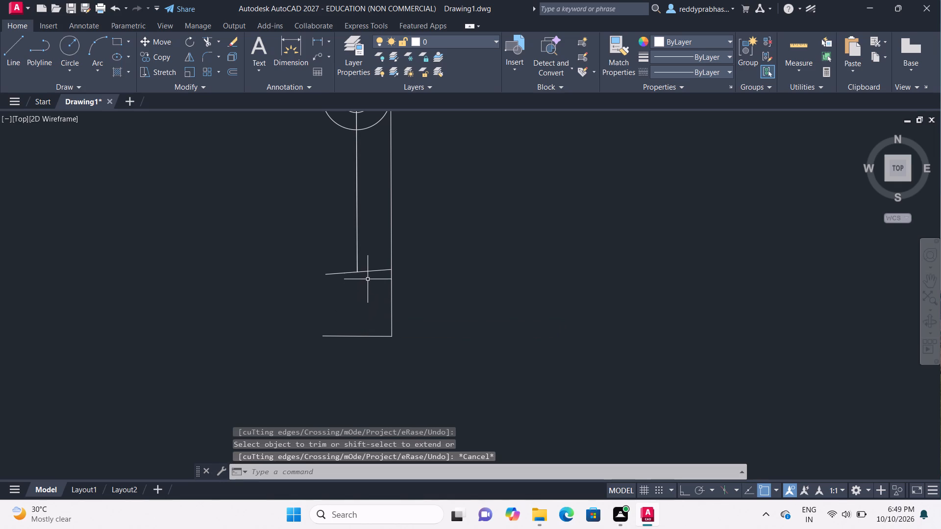
# Erase the short sloped line at the lower end of the vertical centre line.
pyautogui.click(368, 273)
pyautogui.click(368, 273)
pyautogui.rightClick(368, 273)
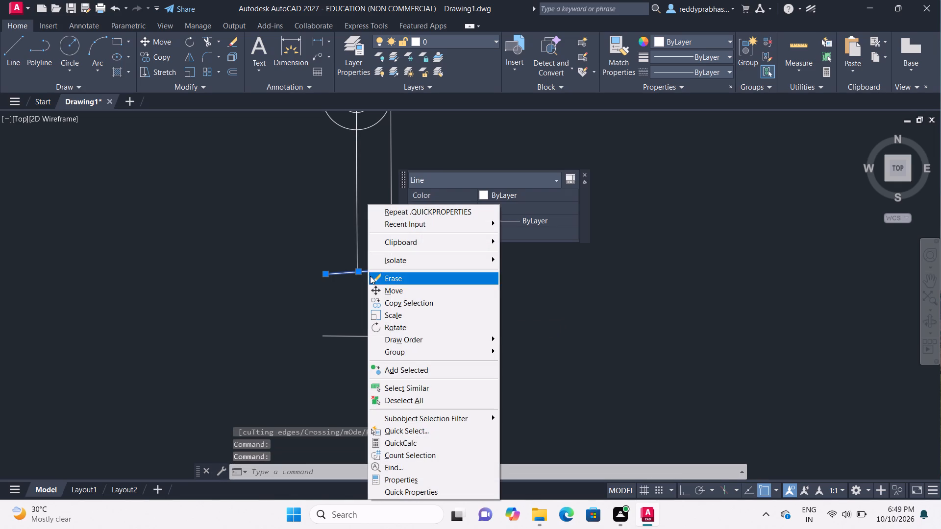
pyautogui.click(376, 279)
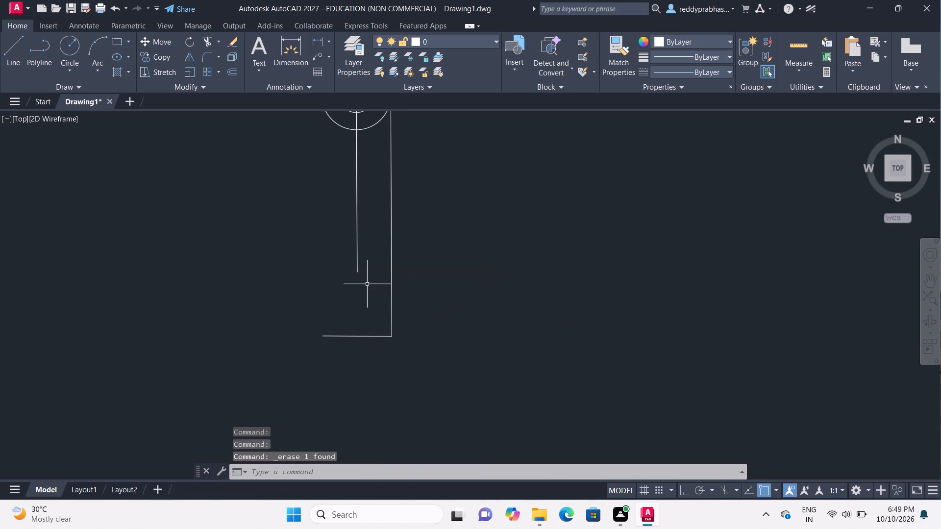
pyautogui.press('Escape')
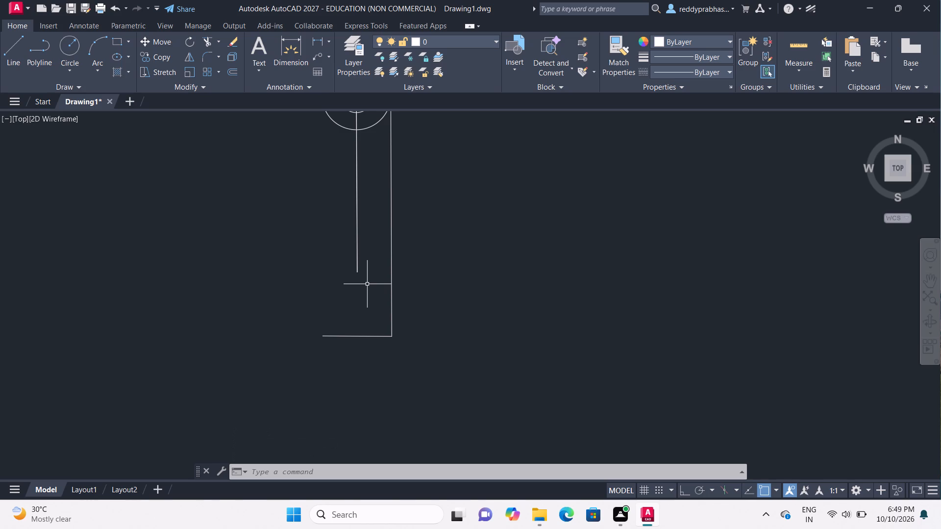
# Draw a circle of radius 22 mm centred on the left end of the 20 mm horizontal line.
pyautogui.click(74, 62)
pyautogui.click(88, 93)
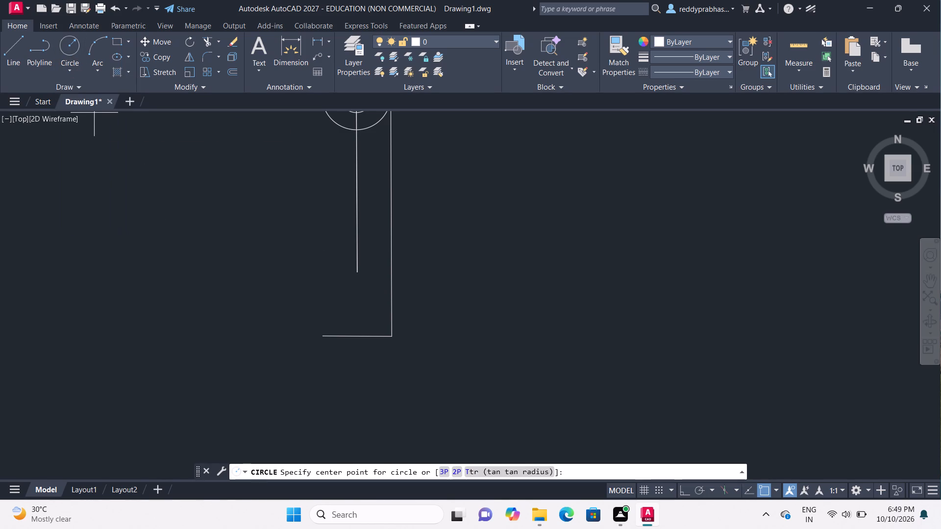
pyautogui.click(322, 336)
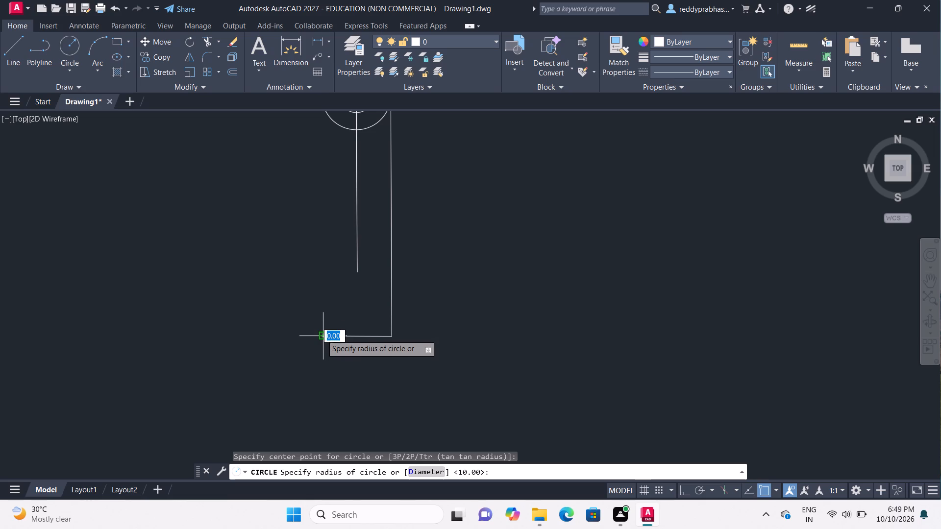
pyautogui.write('22')
pyautogui.press('Return')
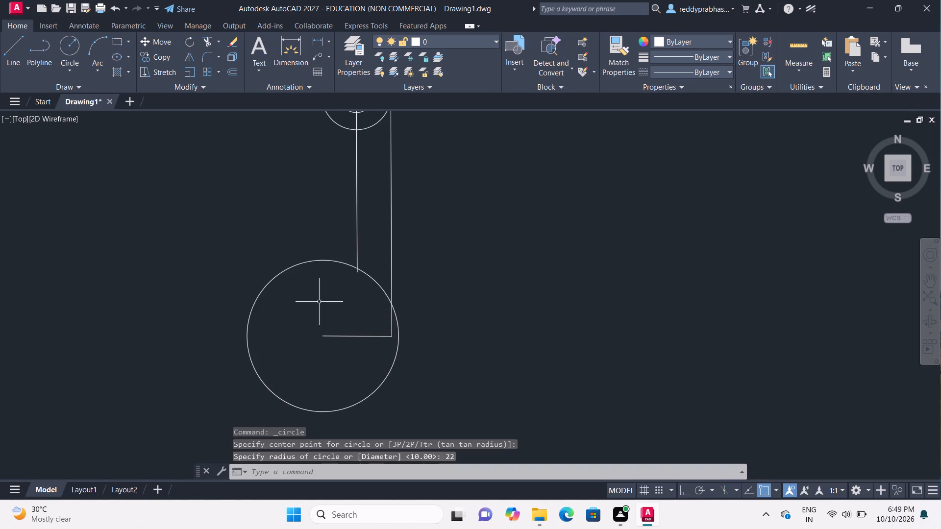
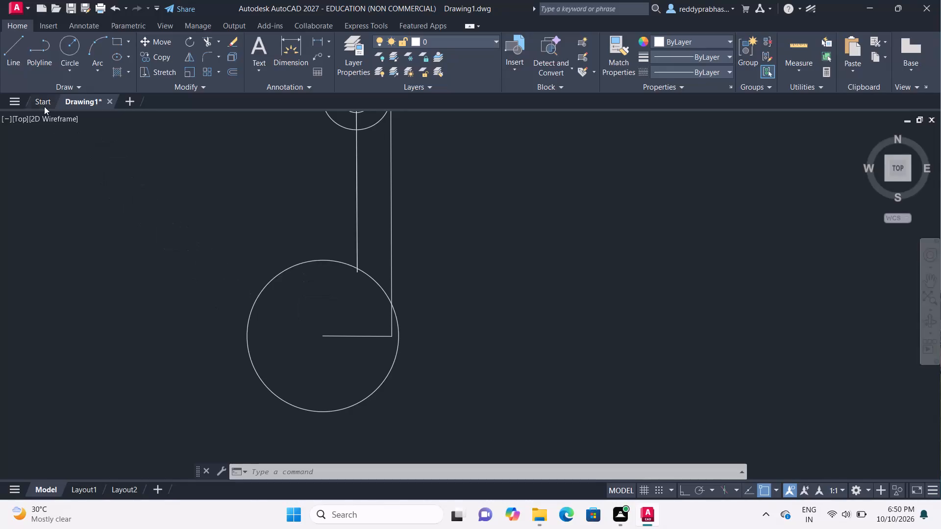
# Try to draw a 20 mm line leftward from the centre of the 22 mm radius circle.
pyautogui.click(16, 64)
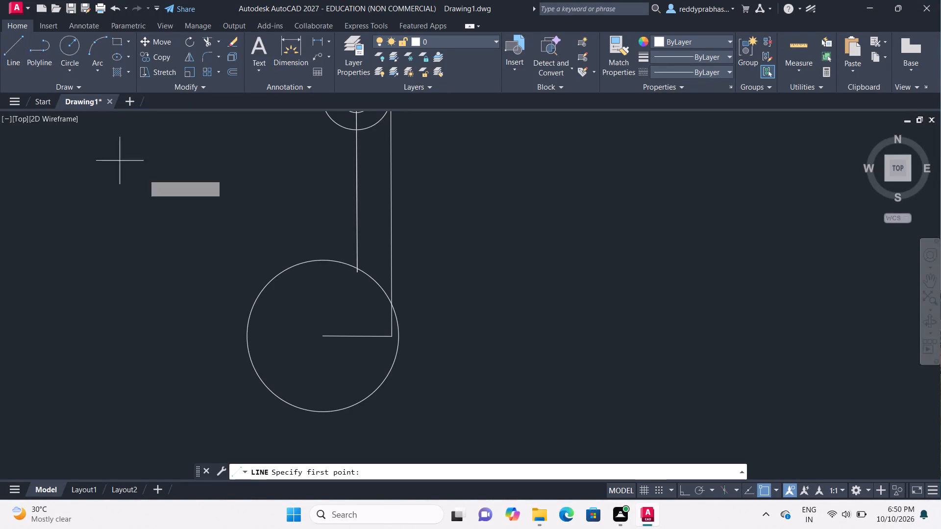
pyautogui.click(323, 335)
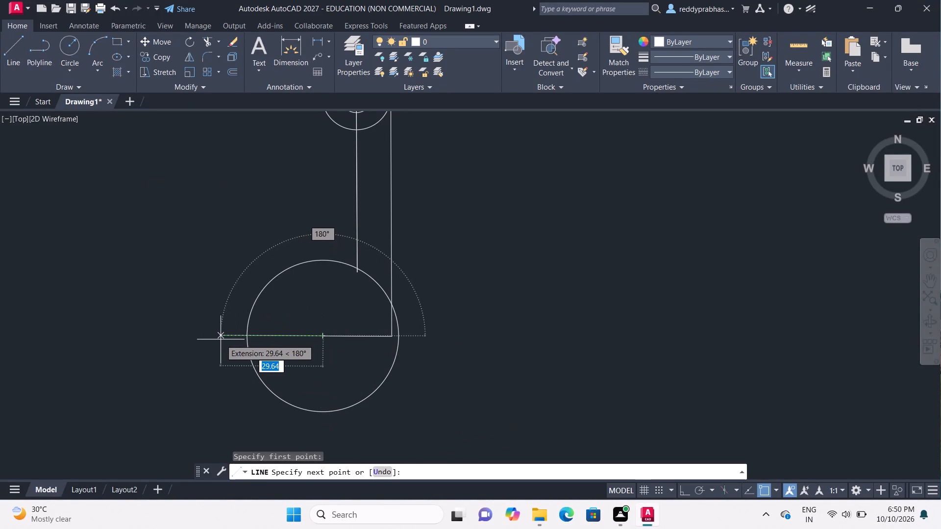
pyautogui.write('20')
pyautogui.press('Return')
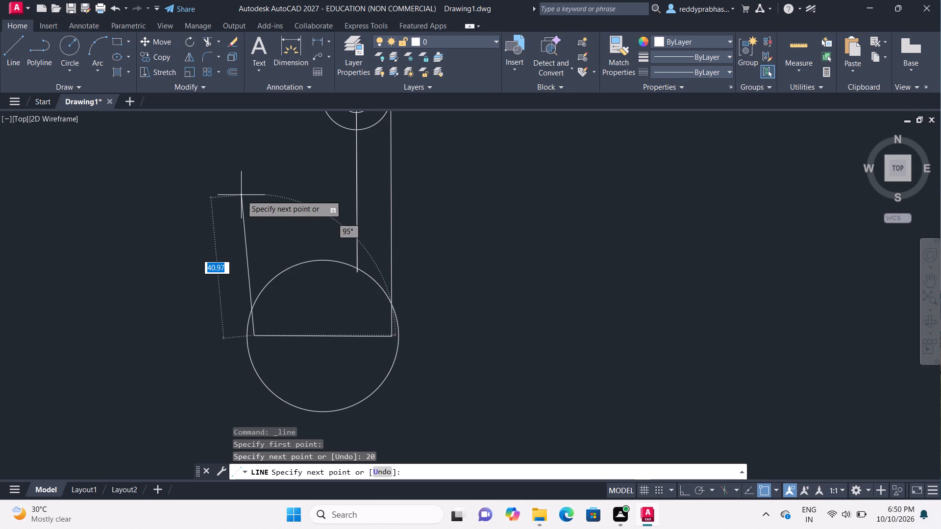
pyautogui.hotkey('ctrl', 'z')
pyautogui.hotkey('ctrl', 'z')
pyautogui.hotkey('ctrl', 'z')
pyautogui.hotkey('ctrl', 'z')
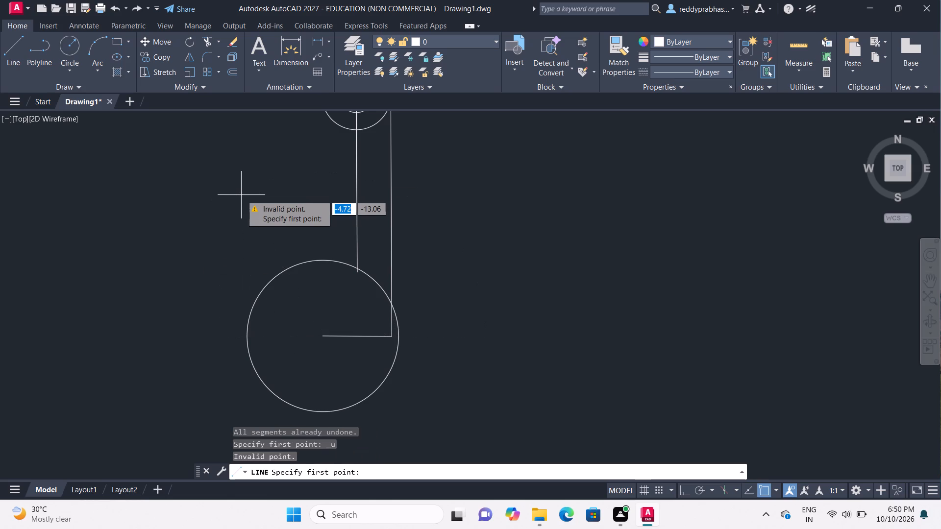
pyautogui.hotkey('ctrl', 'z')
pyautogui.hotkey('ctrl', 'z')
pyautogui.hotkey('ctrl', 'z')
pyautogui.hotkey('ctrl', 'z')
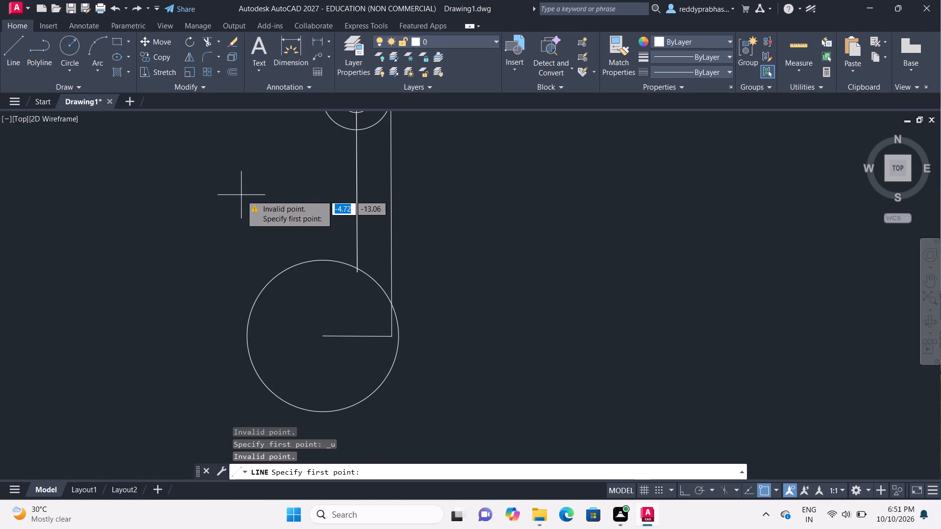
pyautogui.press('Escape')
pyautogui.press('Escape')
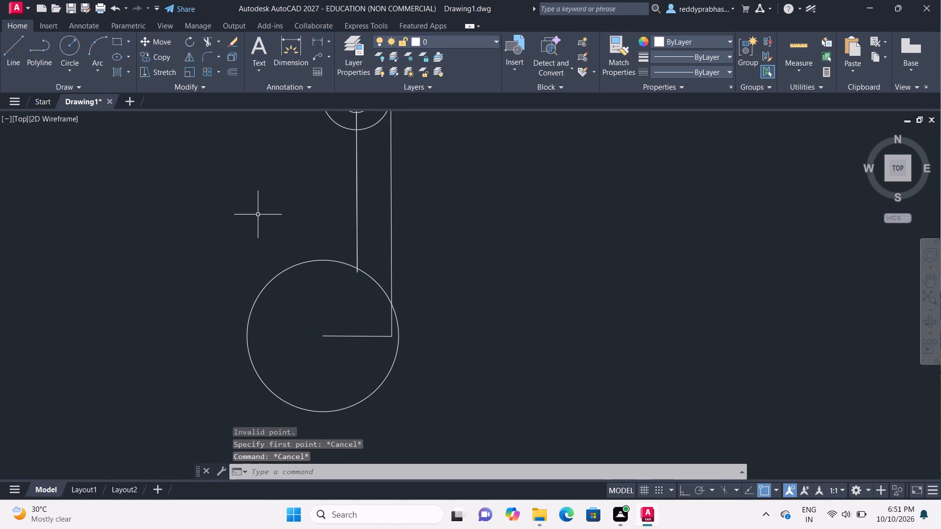
# Erase the 22 mm radius circle at the left end of the 20 mm horizontal line.
pyautogui.doubleClick(309, 262)
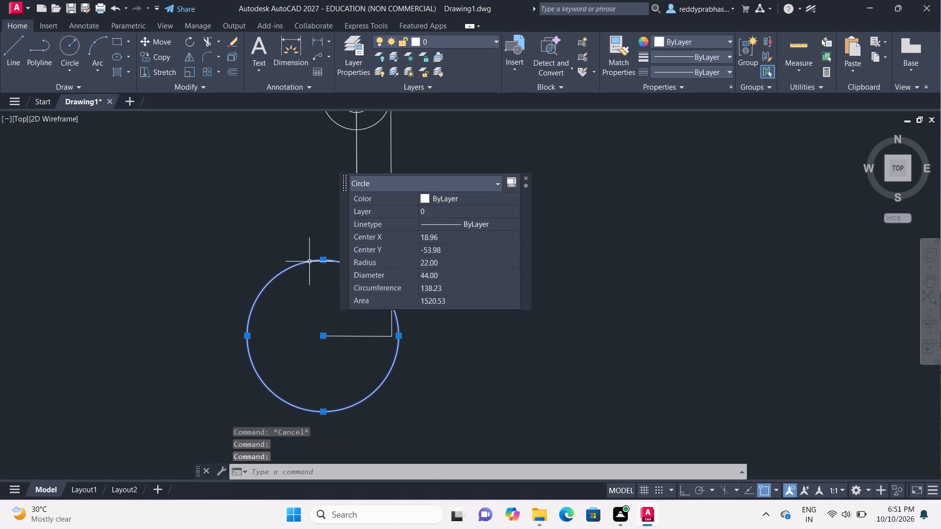
pyautogui.rightClick(309, 262)
pyautogui.click(328, 272)
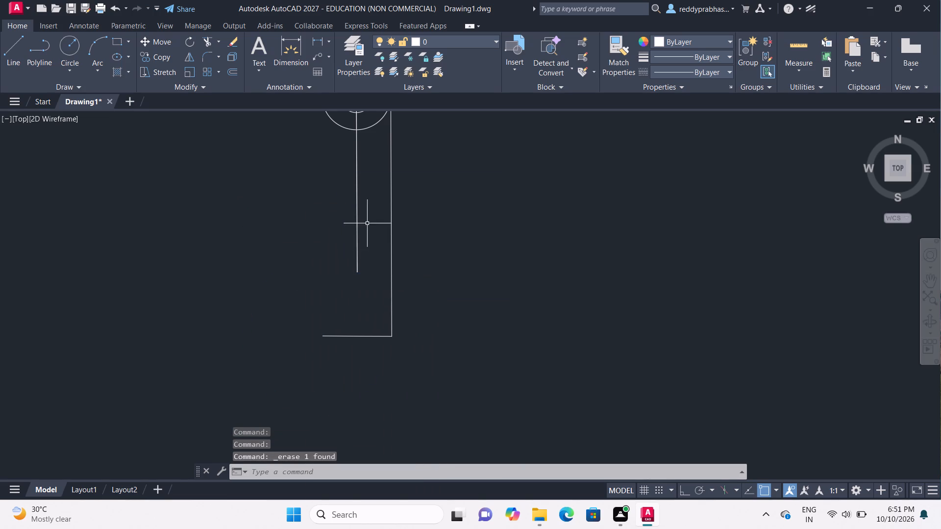
# Draw a short sloped line across the vertical centre line, slightly above its lower end.
pyautogui.write('li')
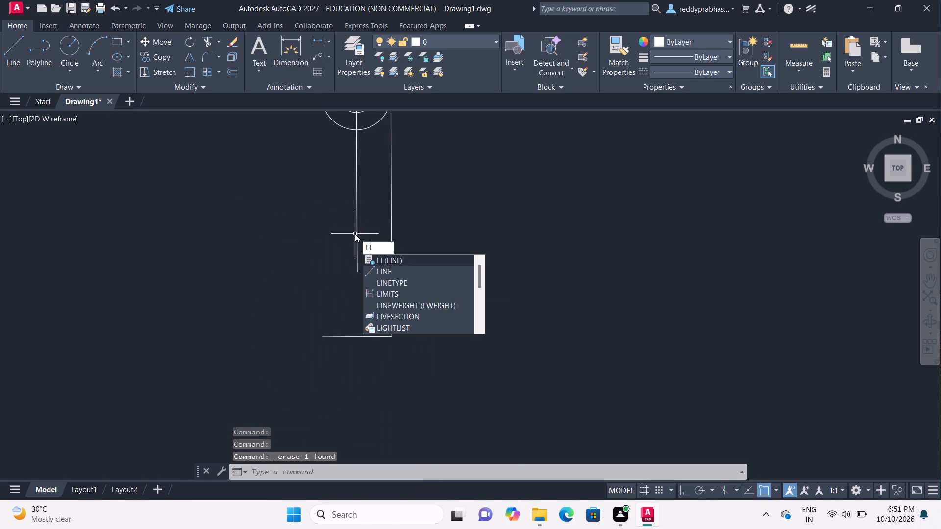
pyautogui.click(379, 273)
pyautogui.click(338, 241)
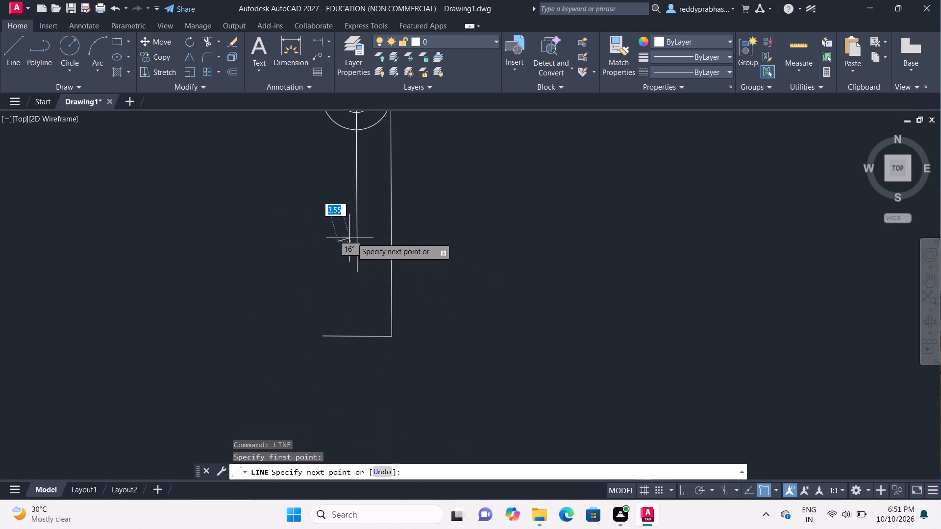
pyautogui.click(385, 234)
pyautogui.press('Escape')
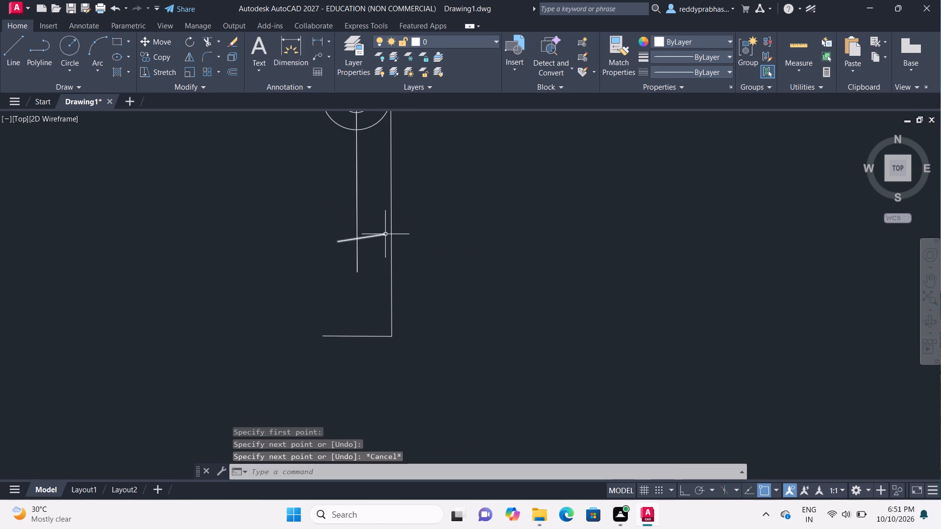
# Trim the lower end of the vertical centre line back to the short sloped line.
pyautogui.write('tr')
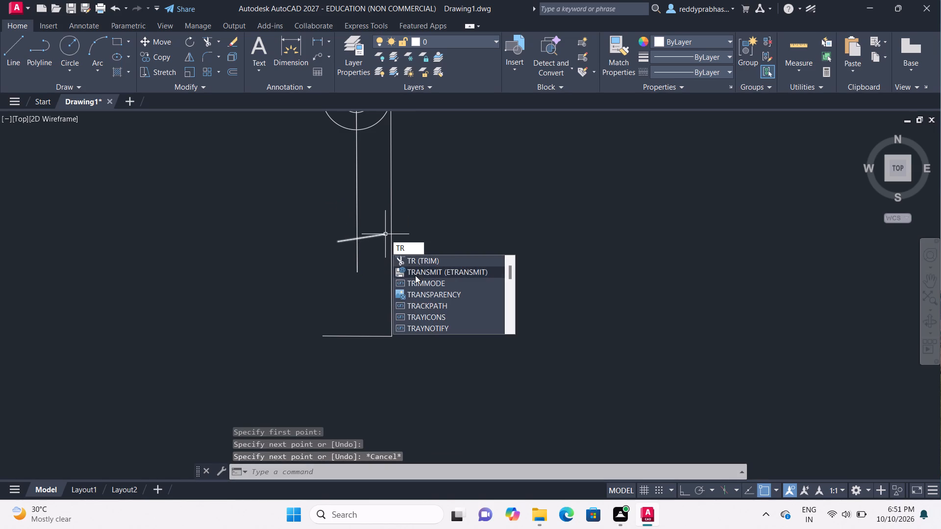
pyautogui.click(411, 259)
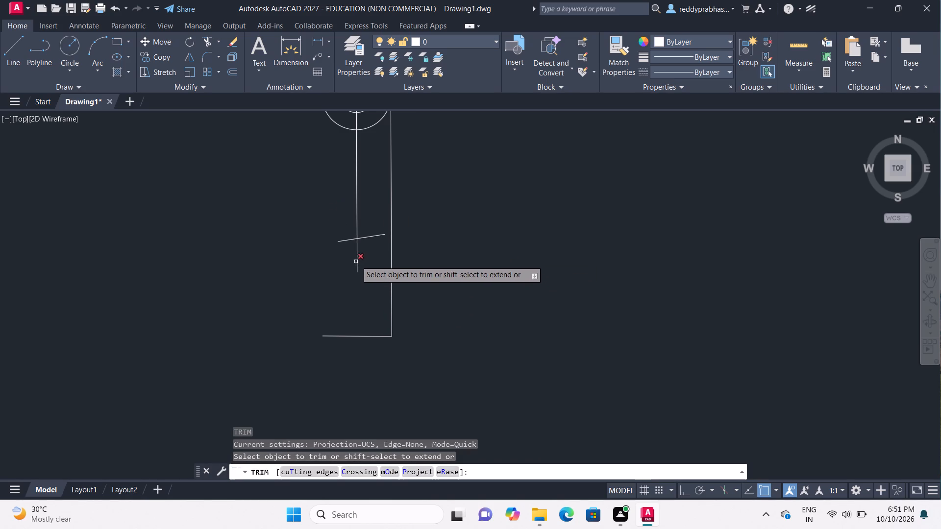
pyautogui.click(355, 258)
pyautogui.click(359, 260)
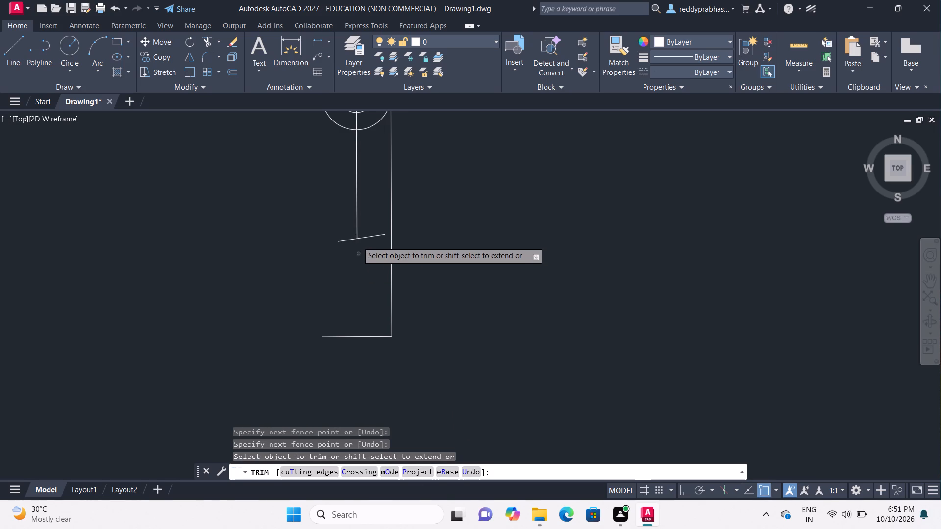
# Remove both pieces of the short sloped line on either side of the centre line with Trim.
pyautogui.click(368, 236)
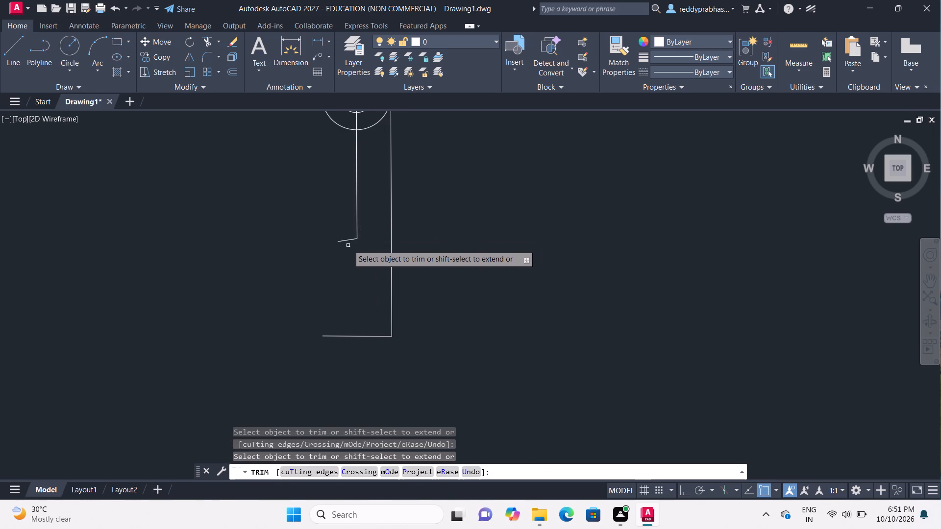
pyautogui.doubleClick(346, 240)
pyautogui.press('Escape')
pyautogui.press('`')
pyautogui.press('Escape')
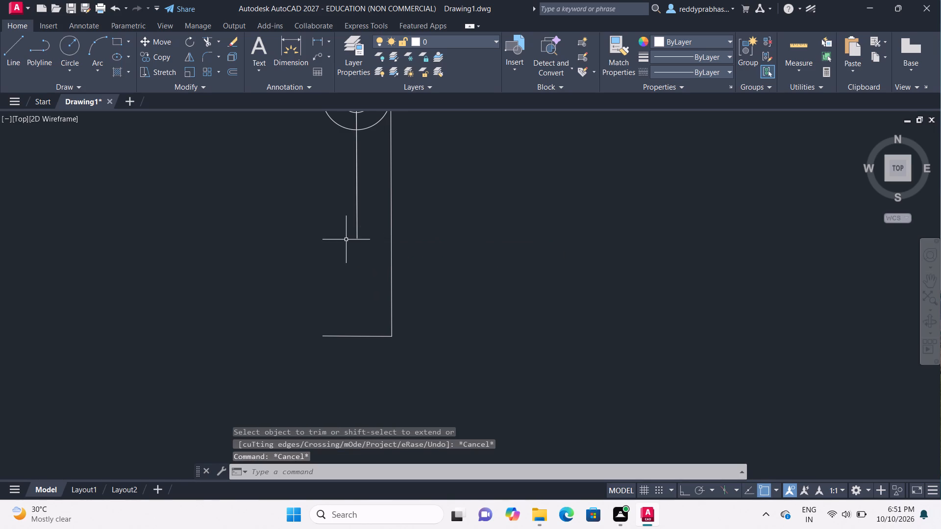
# Draw a circle of diameter 22 mm centred on the left end of the 20 mm horizontal line.
pyautogui.click(70, 67)
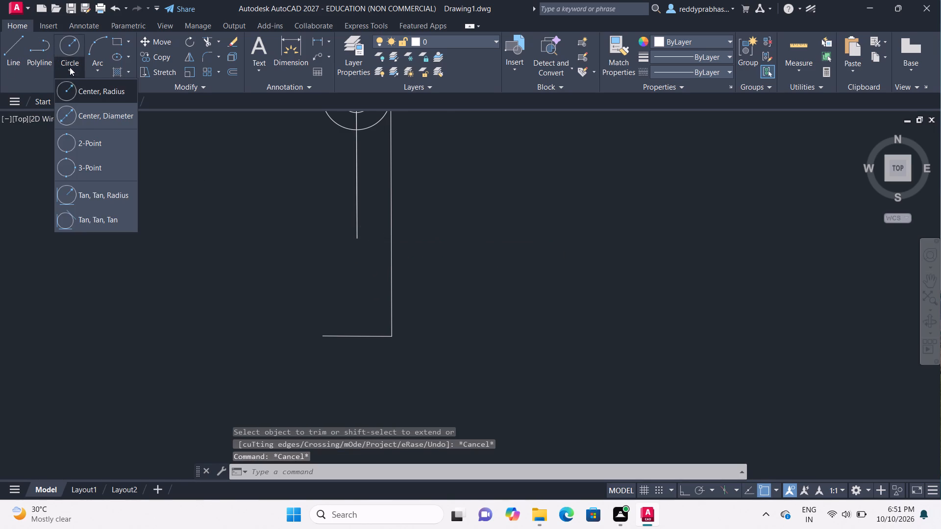
pyautogui.click(89, 125)
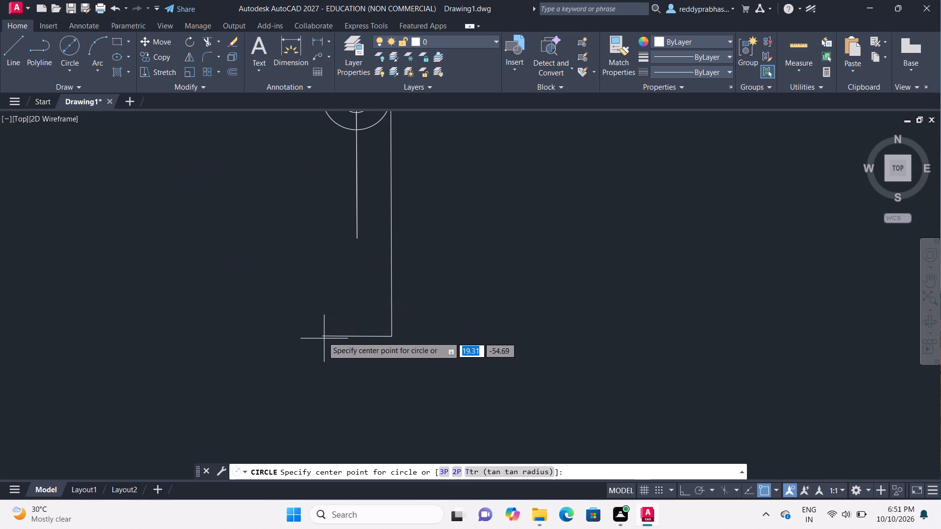
pyautogui.click(322, 335)
pyautogui.write('22')
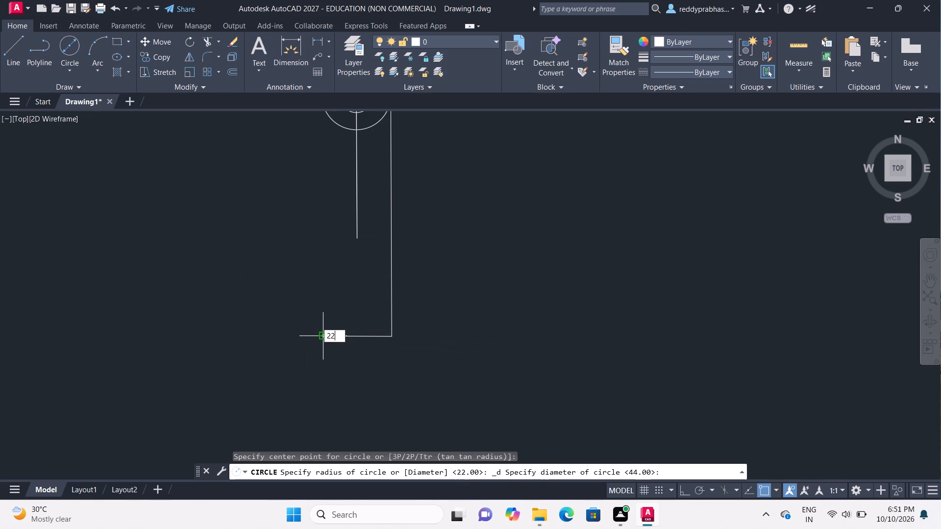
pyautogui.press('Return')
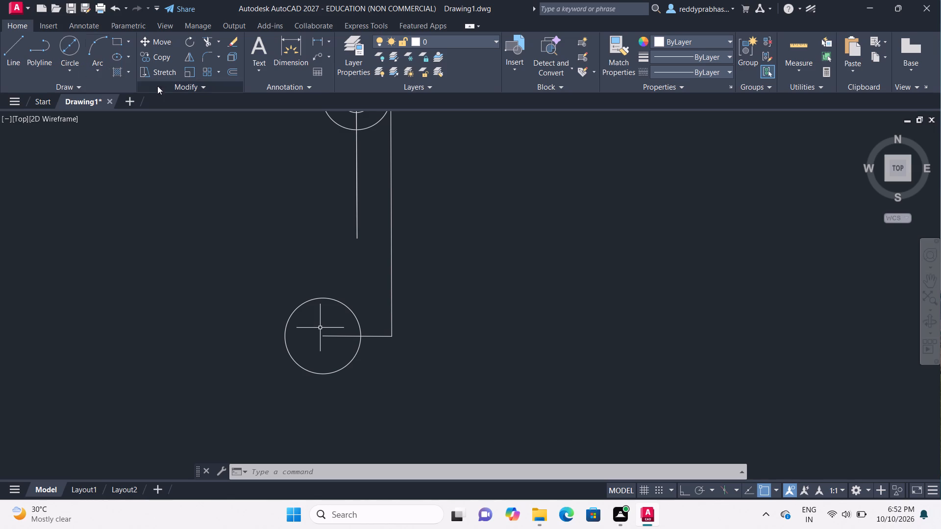
# Draw a 20 mm line leftward from the 22 mm diameter circle's centre, continuing with a nearly vertical 50 mm line upward.
pyautogui.click(5, 48)
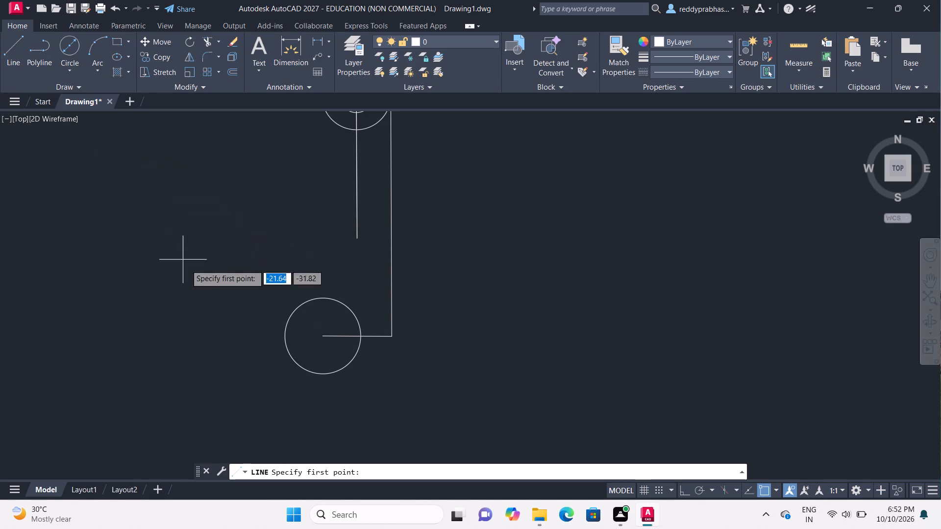
pyautogui.click(322, 335)
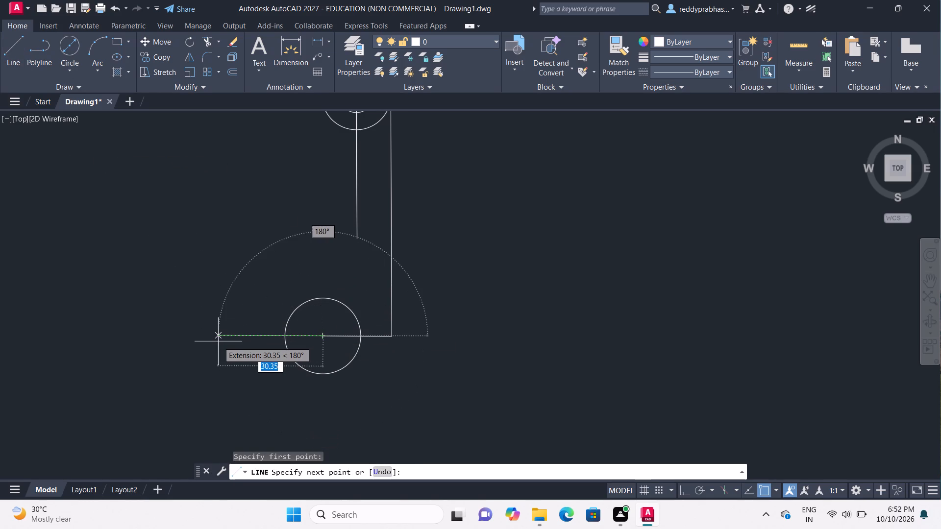
pyautogui.write('20')
pyautogui.press('Return')
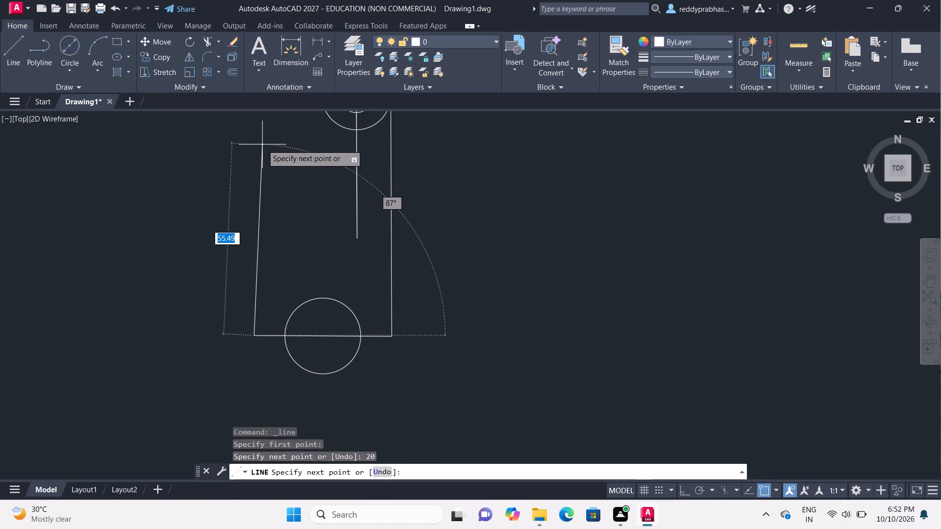
pyautogui.write('50')
pyautogui.press('Return')
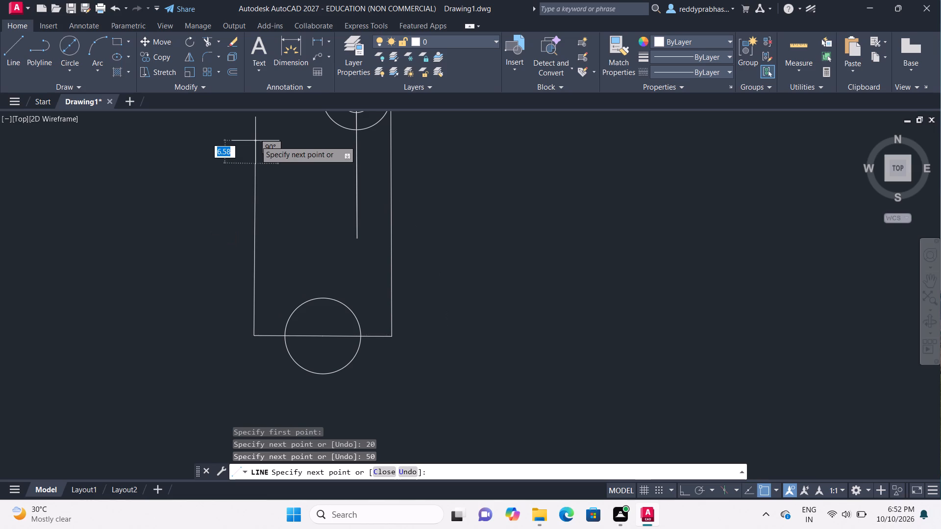
pyautogui.scroll(-3, 255, 141)
pyautogui.scroll(1, 255, 141)
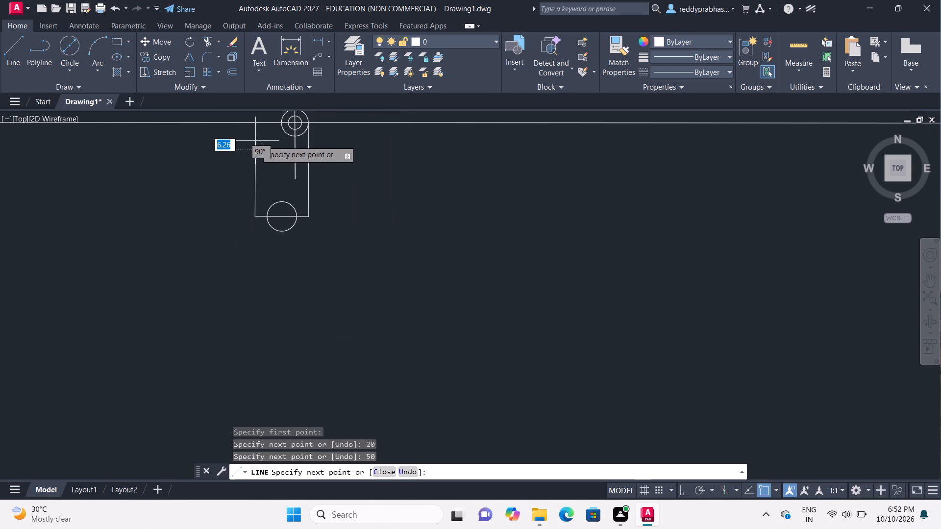
pyautogui.press('Escape')
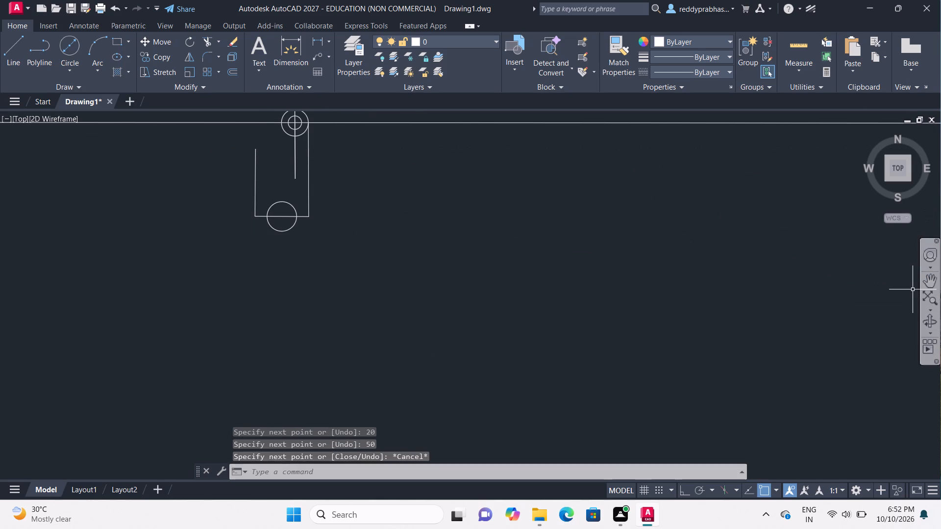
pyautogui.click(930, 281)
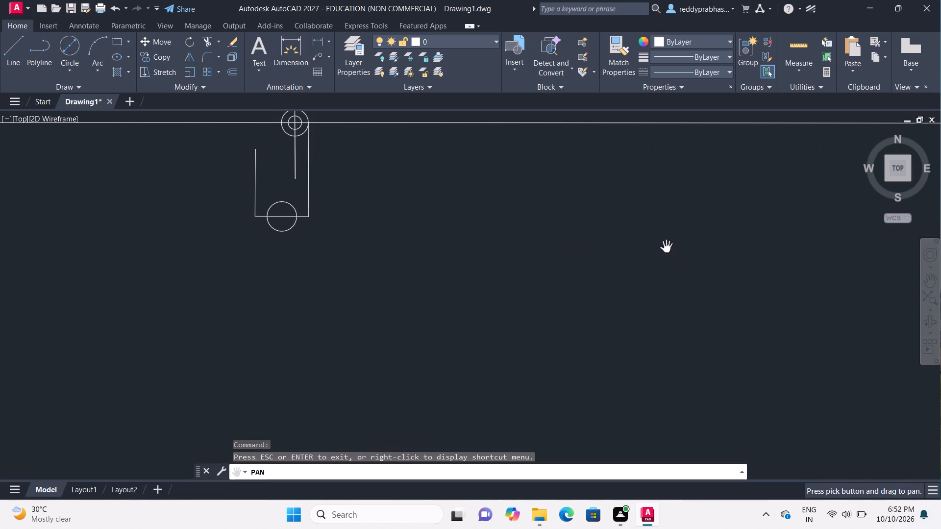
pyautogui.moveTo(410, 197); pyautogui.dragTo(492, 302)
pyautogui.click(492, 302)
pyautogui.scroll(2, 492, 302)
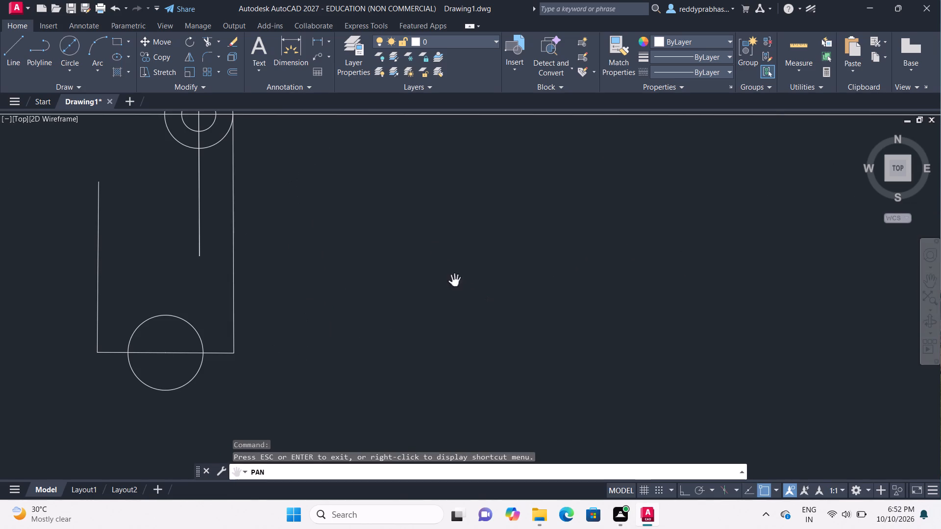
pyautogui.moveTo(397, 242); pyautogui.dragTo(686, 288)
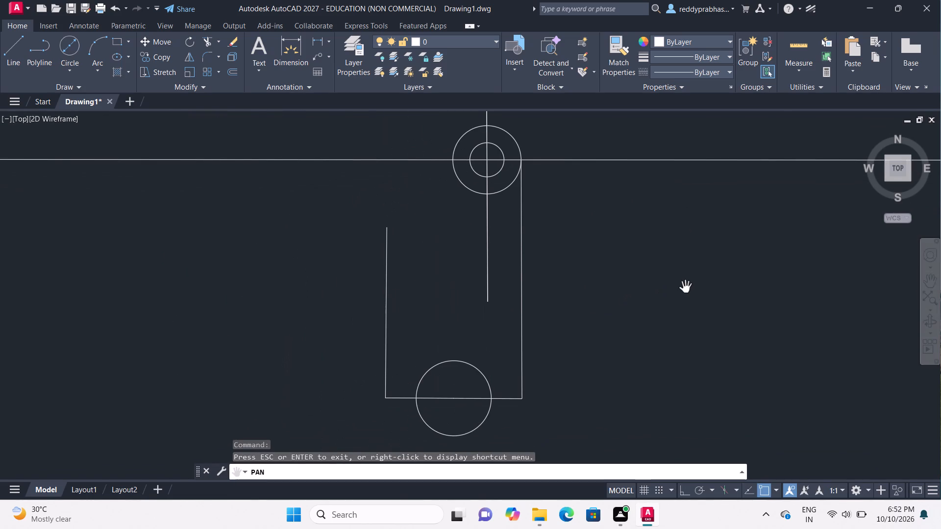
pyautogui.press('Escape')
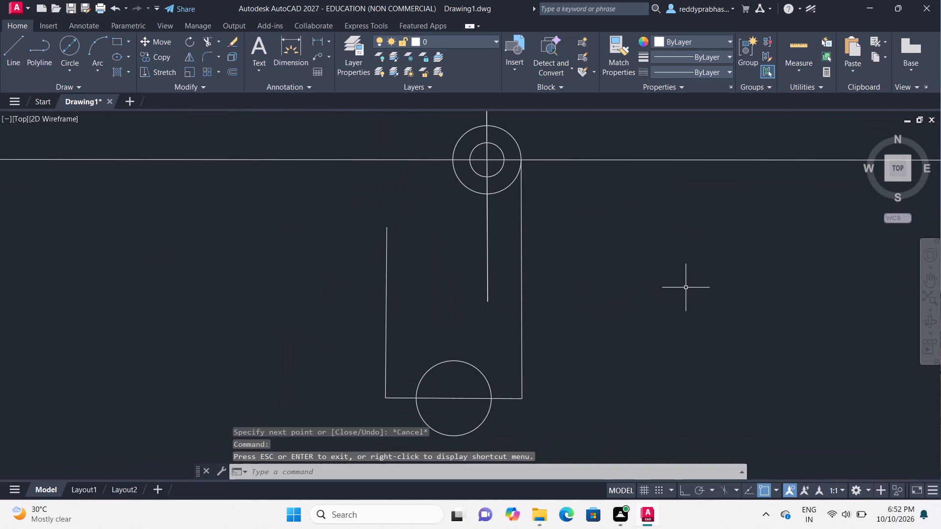
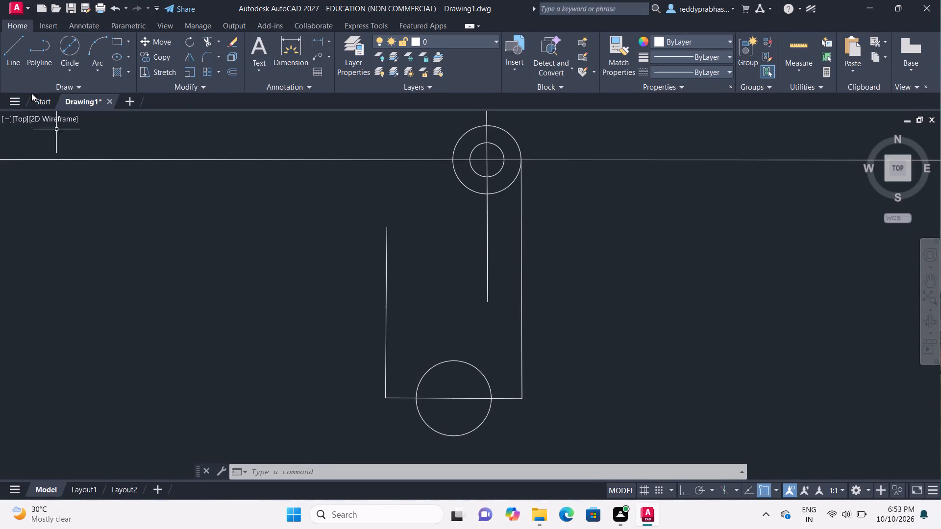
# Draw a 10 mm horizontal line rightward from the upper end of the 50 mm line.
pyautogui.click(9, 41)
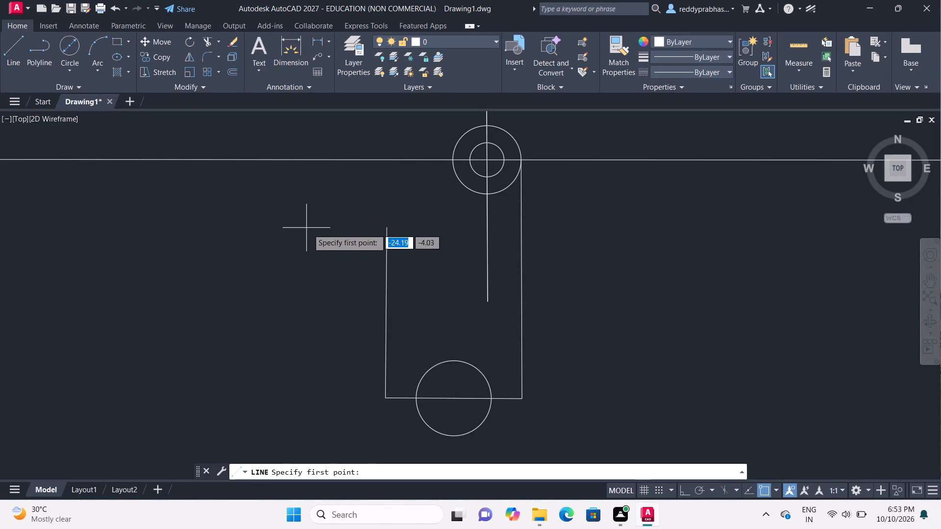
pyautogui.click(390, 231)
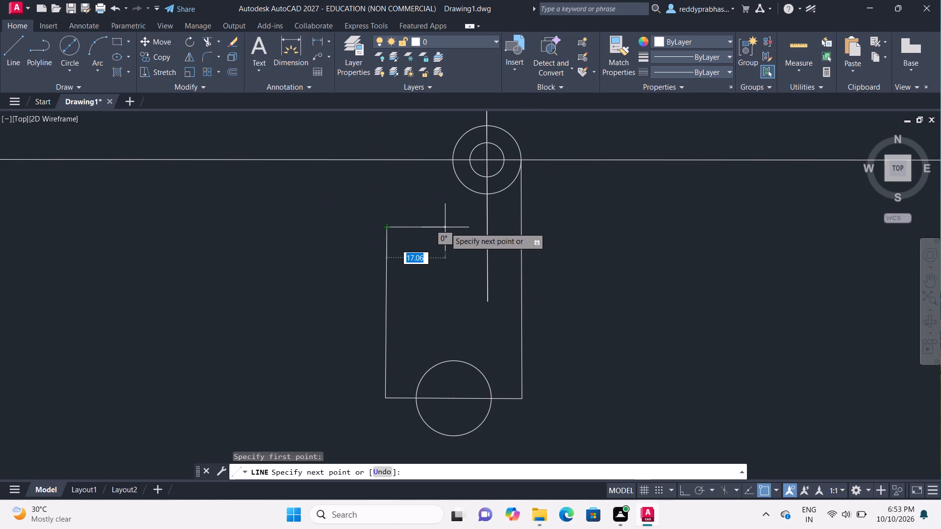
pyautogui.write('10')
pyautogui.press('Return')
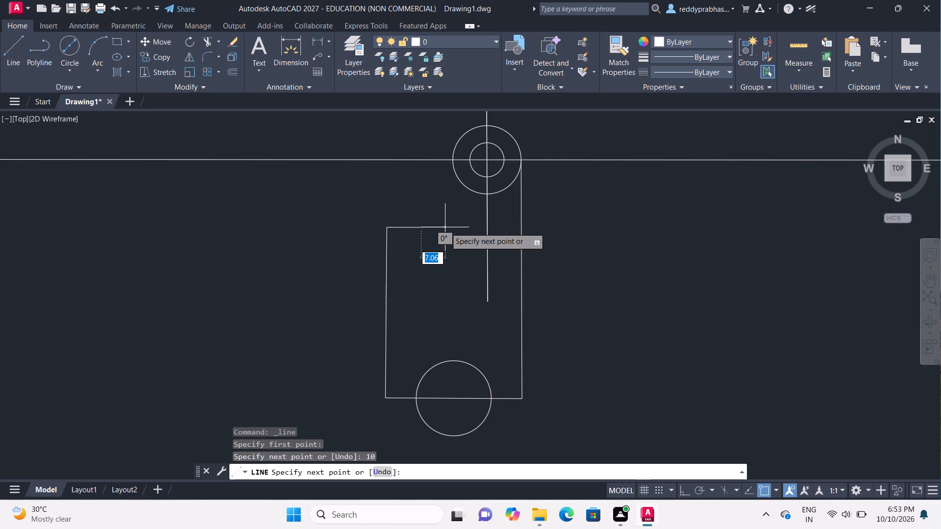
pyautogui.press('Escape')
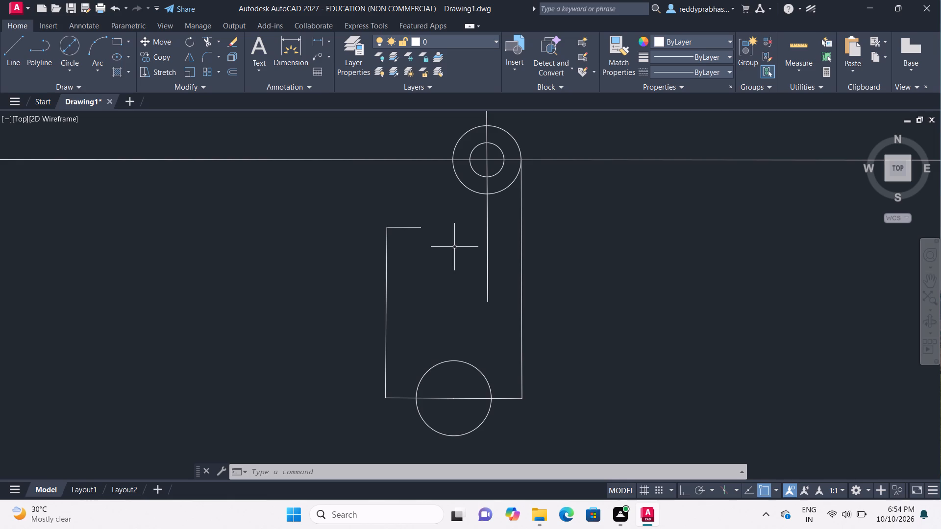
# Draw a circle of diameter 10 mm centred on the free end of the short 10 mm horizontal line.
pyautogui.click(61, 77)
pyautogui.click(76, 110)
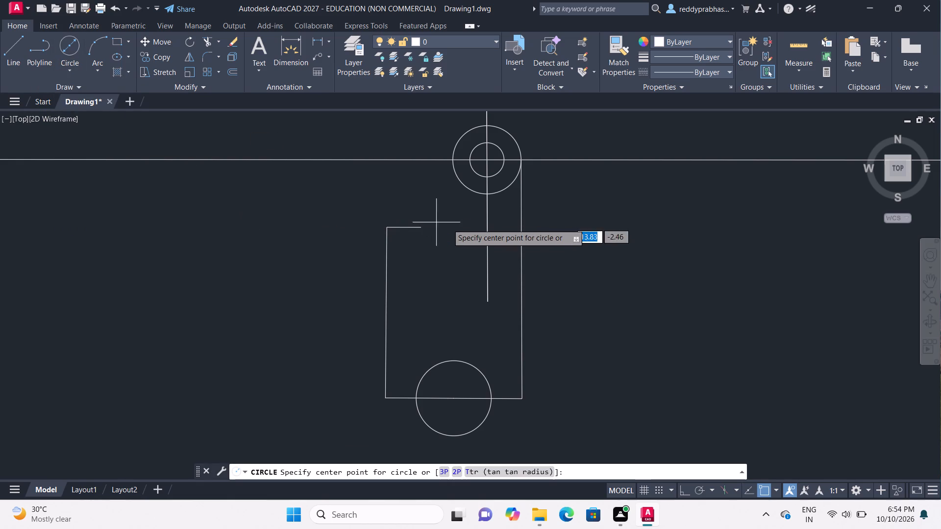
pyautogui.doubleClick(419, 226)
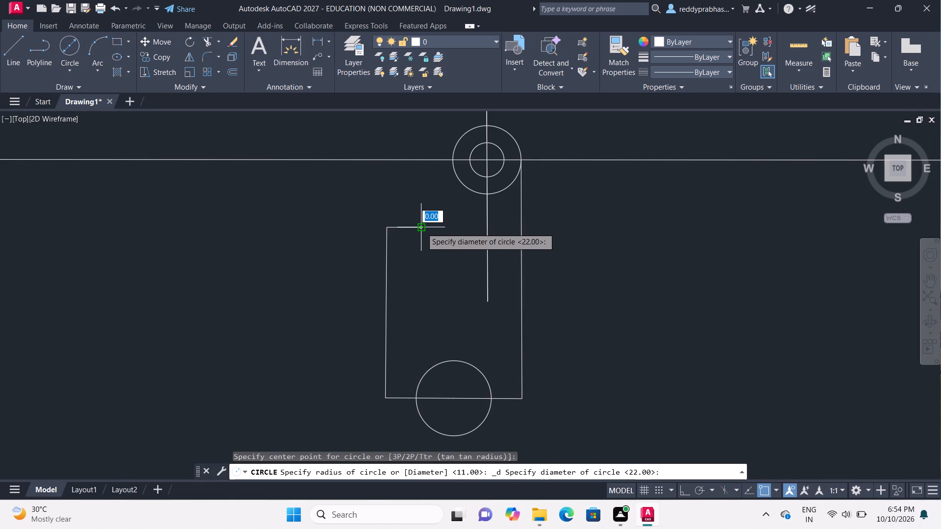
pyautogui.write('10')
pyautogui.press('Return')
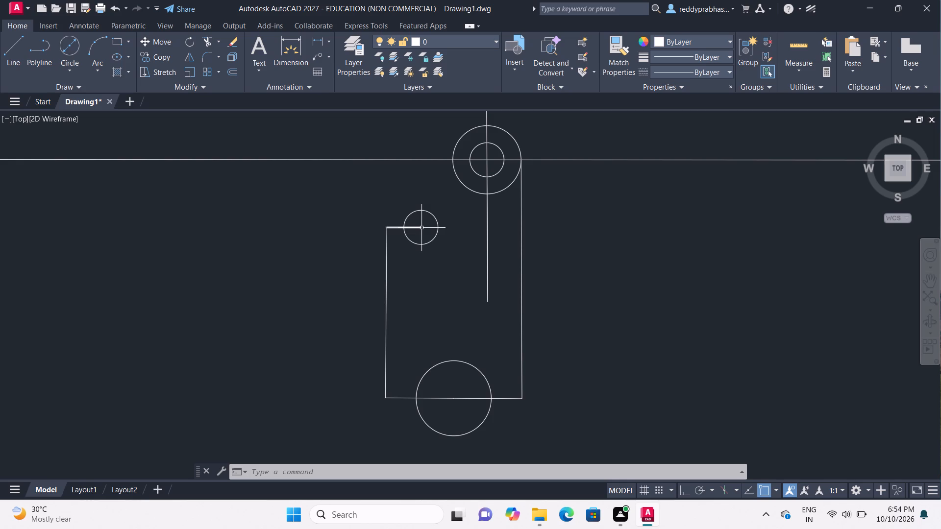
# Draw a concentric circle of radius 10 mm around the new 10 mm diameter circle.
pyautogui.click(78, 69)
pyautogui.click(83, 92)
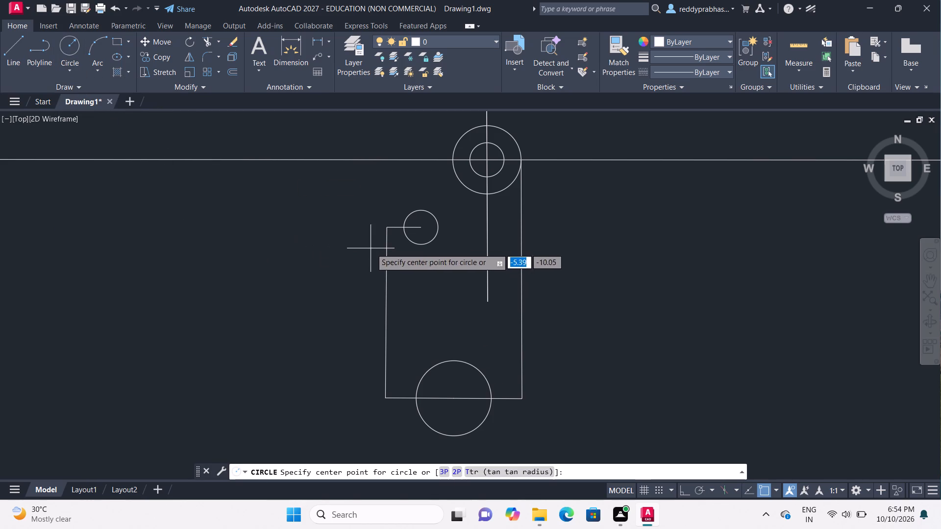
pyautogui.click(421, 229)
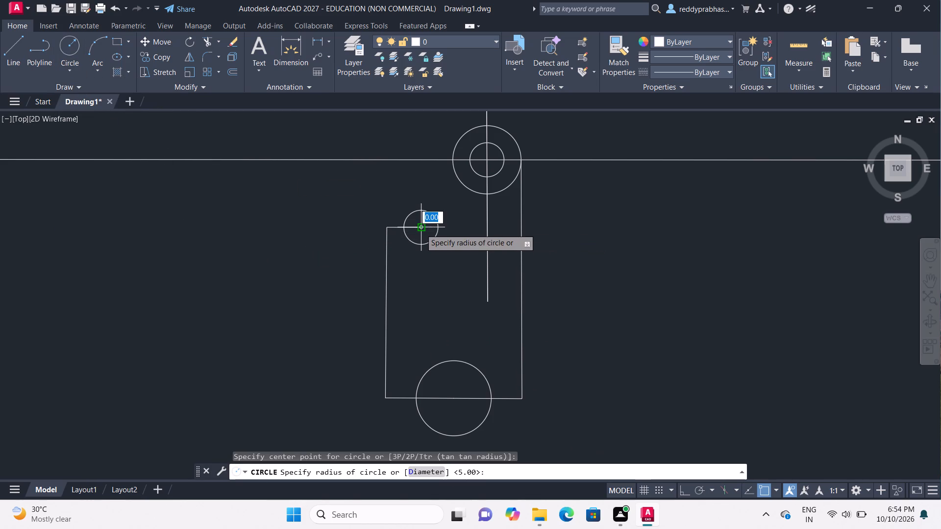
pyautogui.write('10')
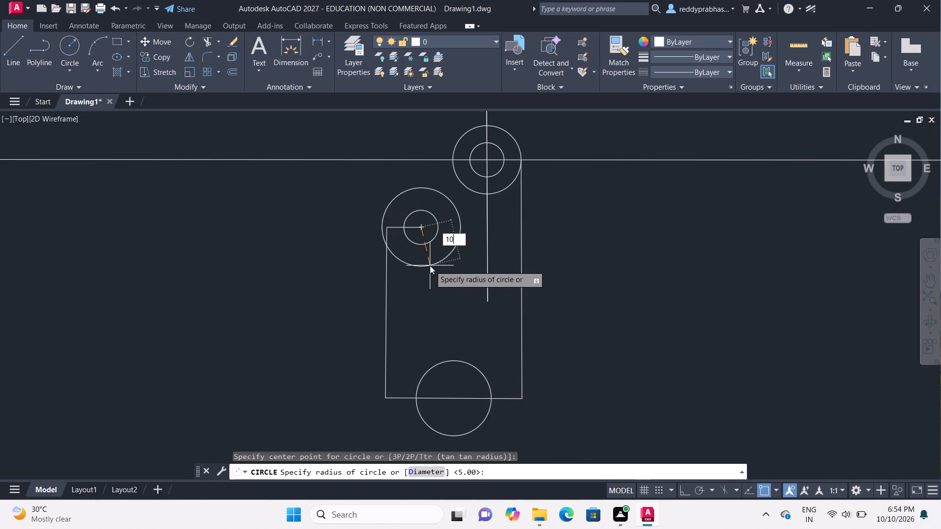
pyautogui.press('Return')
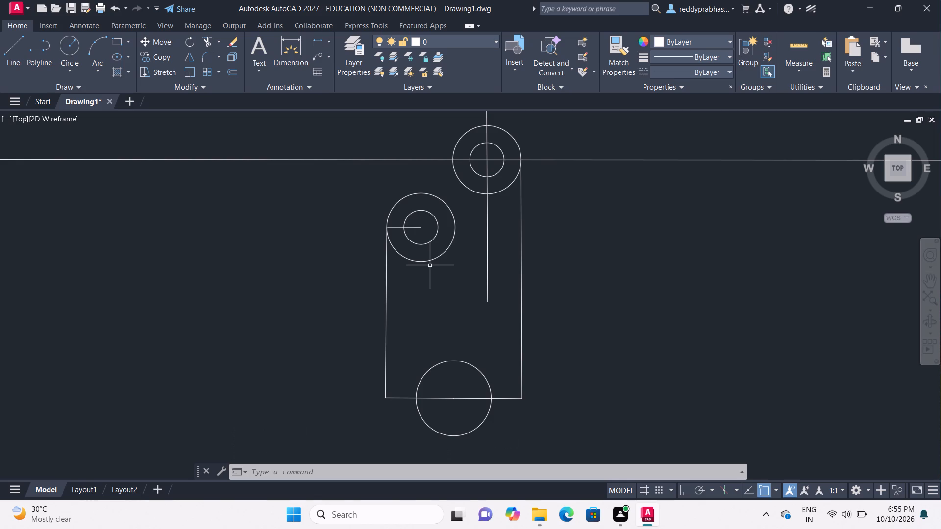
# Draw a nearly vertical line about 35 mm long downward from the left quadrant of the upper 10 mm radius circle.
pyautogui.click(6, 46)
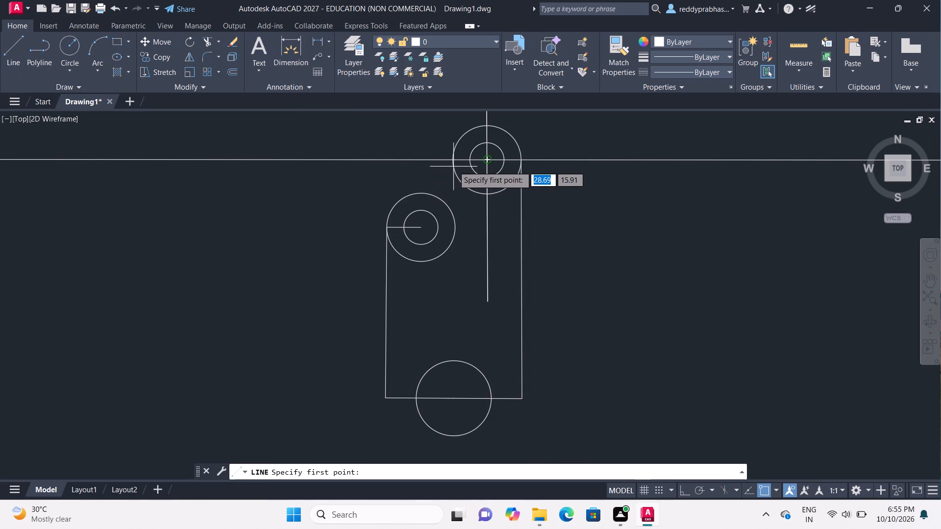
pyautogui.doubleClick(453, 162)
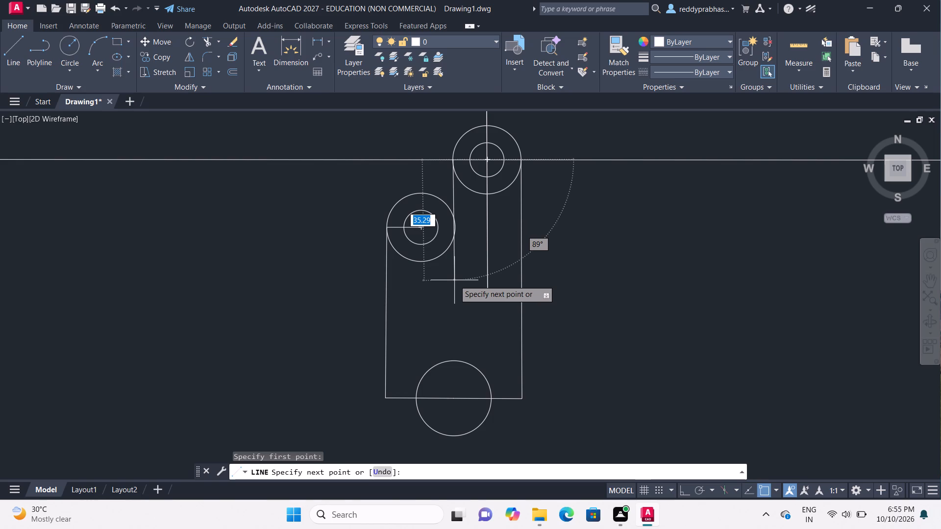
pyautogui.click(454, 280)
pyautogui.press('Escape')
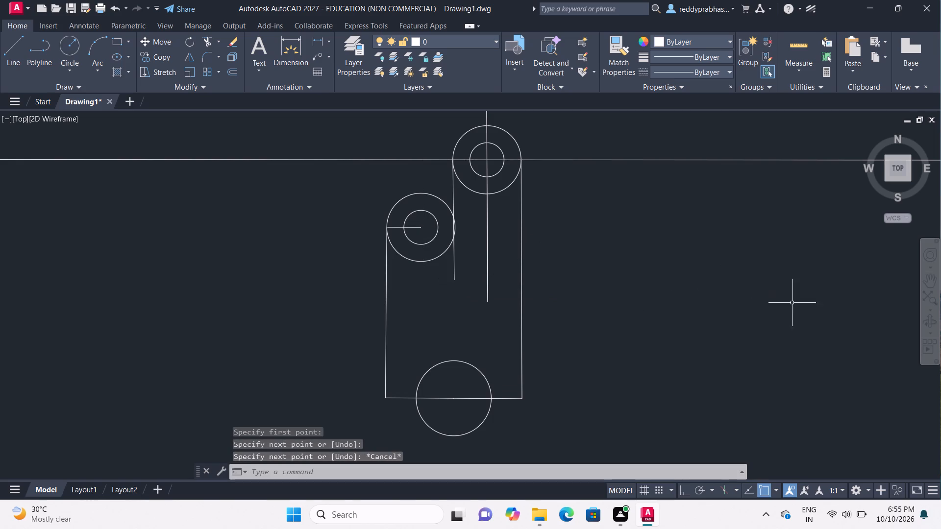
# Trim away the segment of the new nearly vertical line that lies inside the lower-left 10 mm radius circle.
pyautogui.click(928, 273)
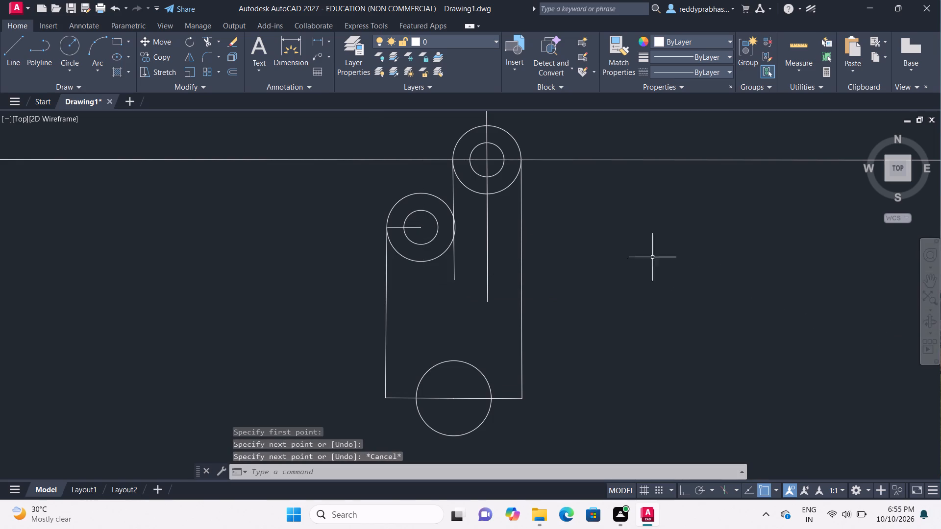
pyautogui.scroll(2, 566, 241)
pyautogui.moveTo(258, 189); pyautogui.dragTo(318, 240)
pyautogui.press('Escape')
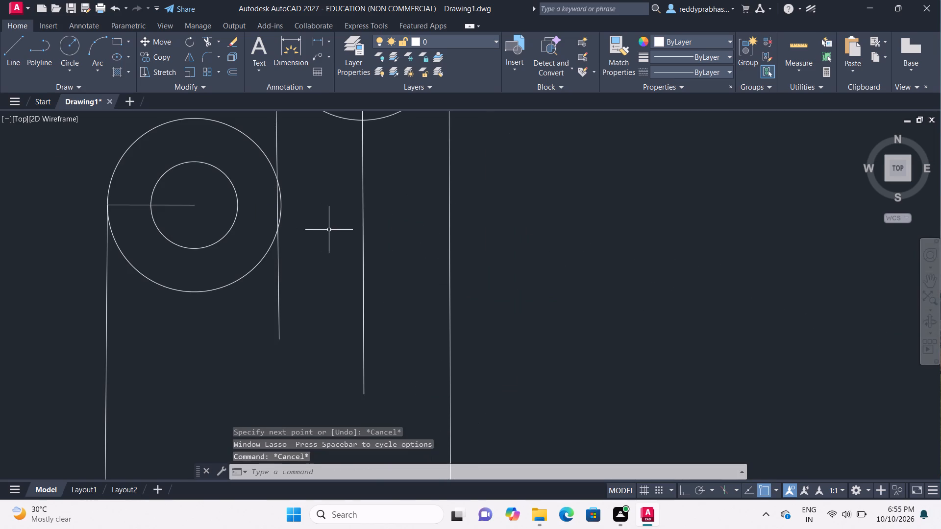
pyautogui.click(935, 281)
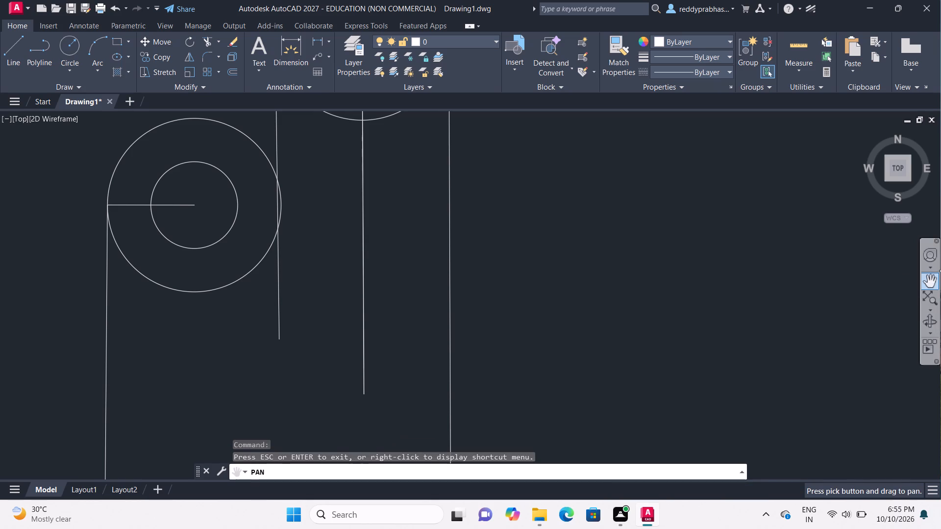
pyautogui.moveTo(372, 213); pyautogui.dragTo(473, 281)
pyautogui.scroll(2, 438, 269)
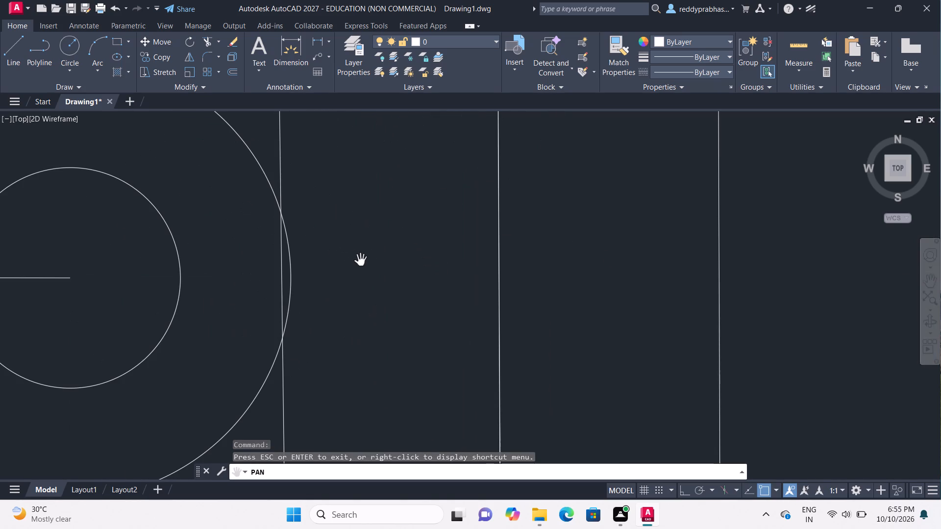
pyautogui.press('Escape')
pyautogui.write('tr')
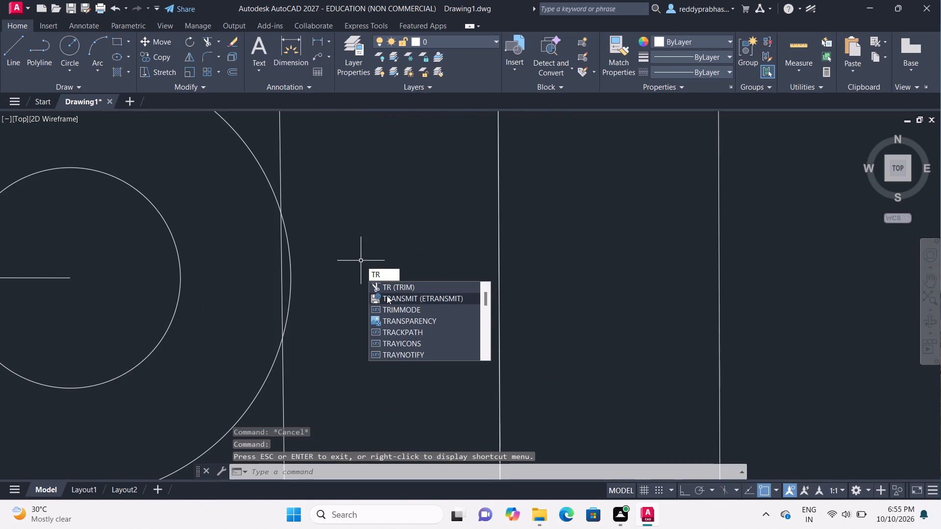
pyautogui.click(389, 288)
pyautogui.doubleClick(281, 256)
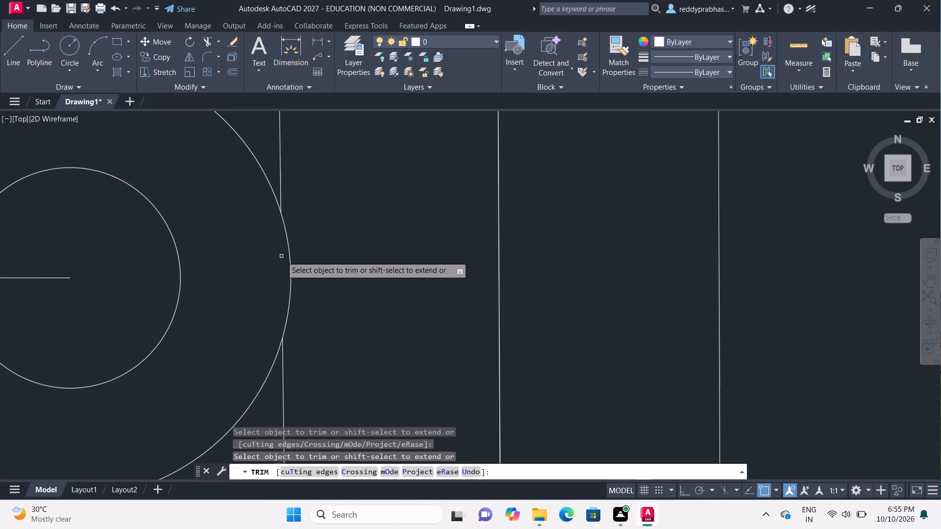
pyautogui.press('Escape')
pyautogui.scroll(-2, 382, 305)
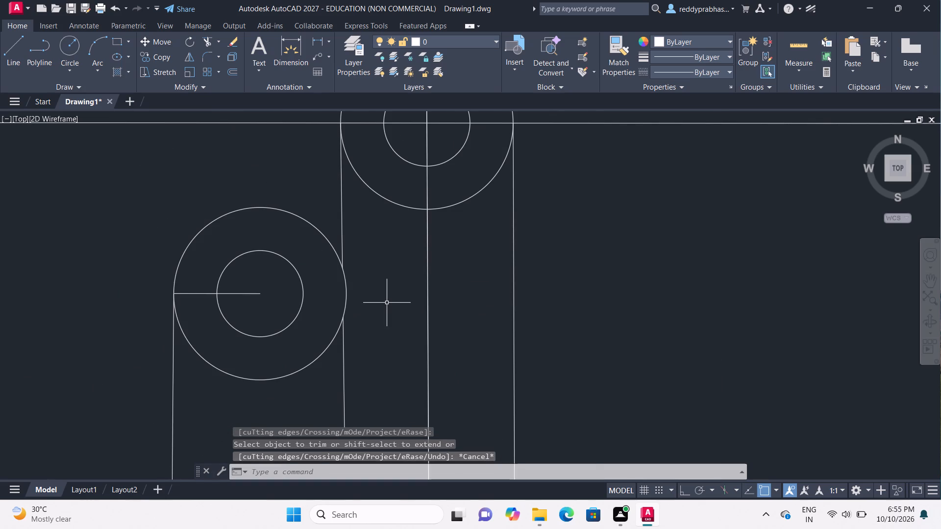
pyautogui.scroll(-1, 387, 303)
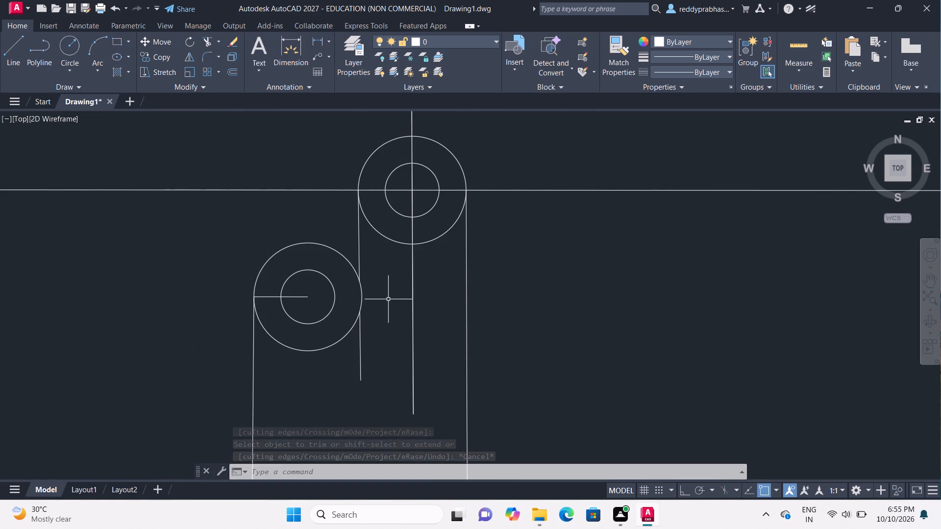
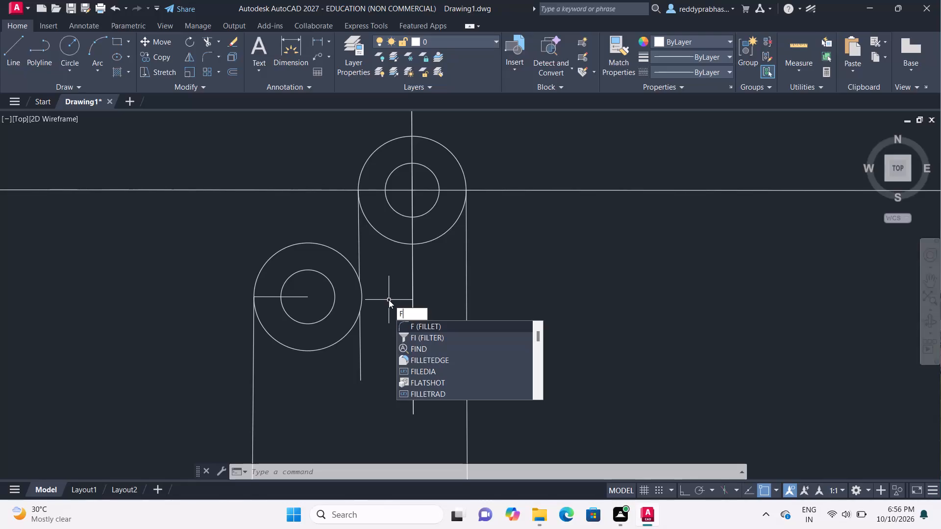
# Fillet the vertical line from the upper 10 mm radius circle to the lower-left 10 mm radius circle with a 6 mm radius.
pyautogui.click(421, 328)
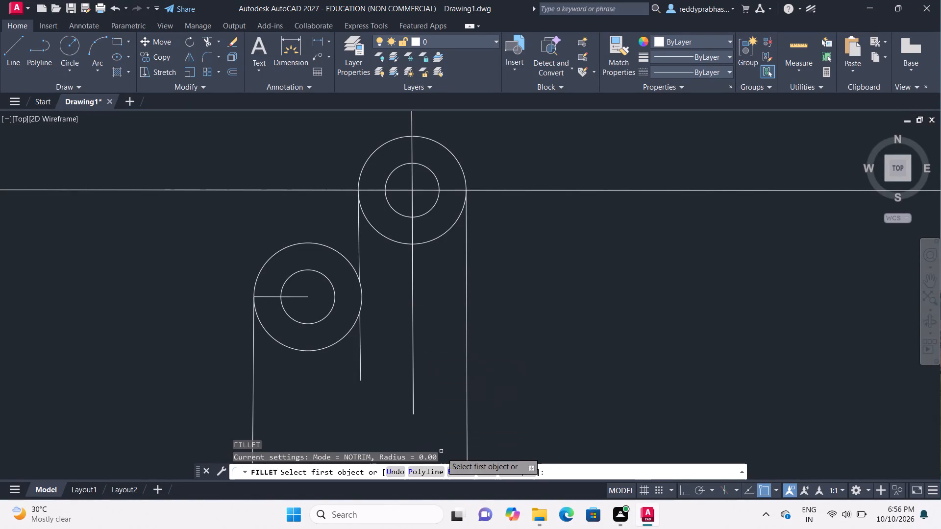
pyautogui.click(454, 473)
pyautogui.press('6')
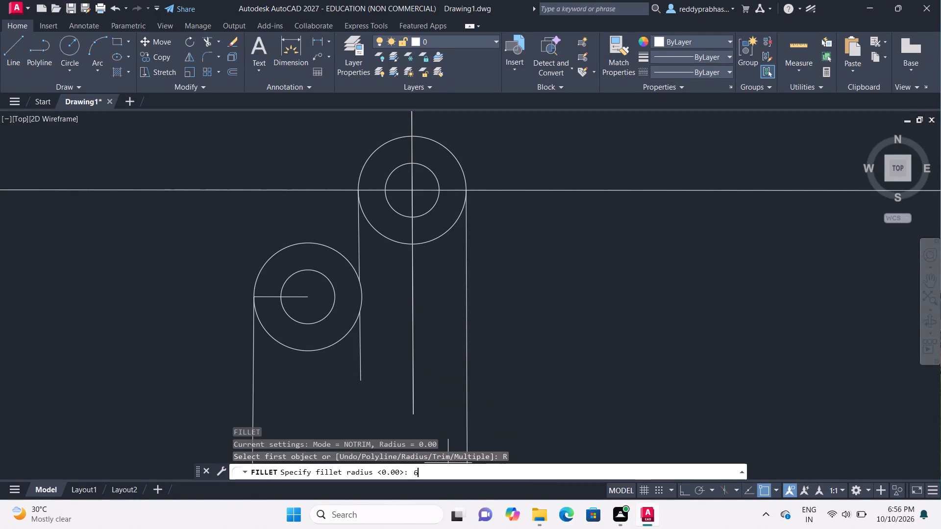
pyautogui.press('Return')
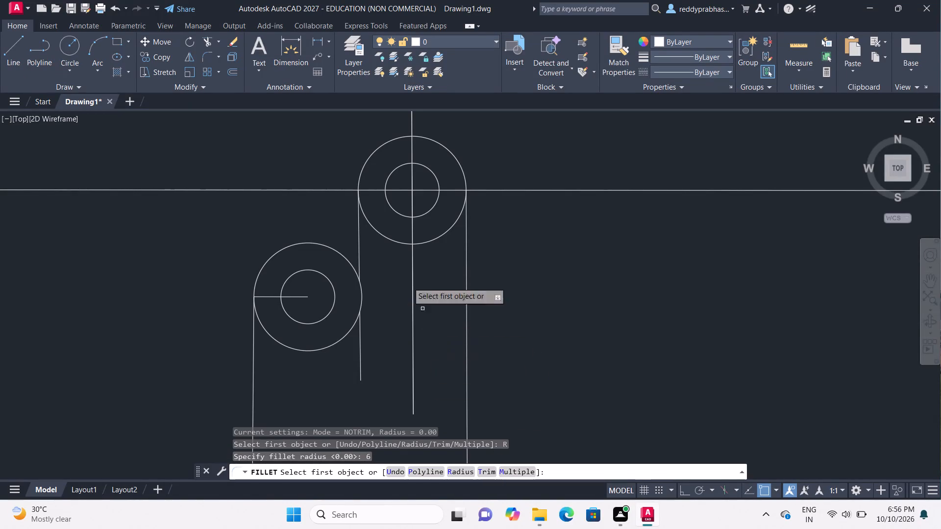
pyautogui.doubleClick(358, 214)
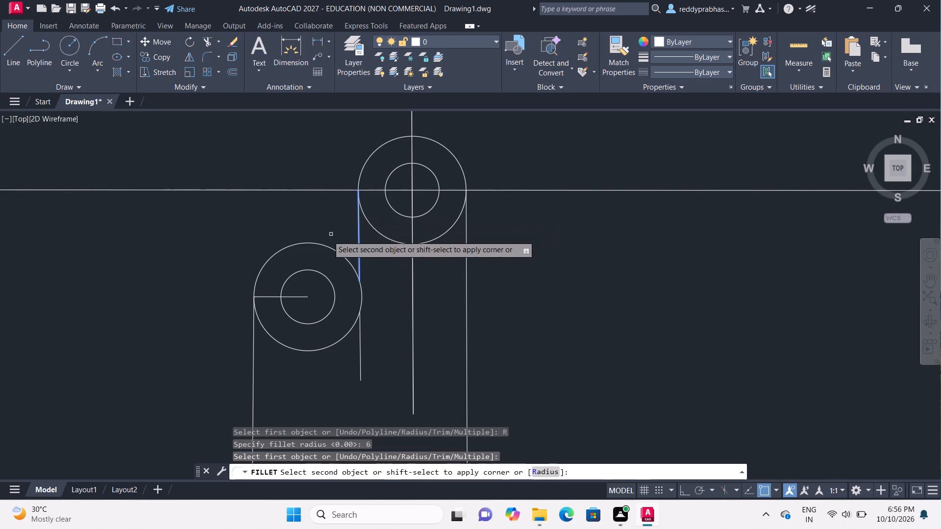
pyautogui.click(321, 245)
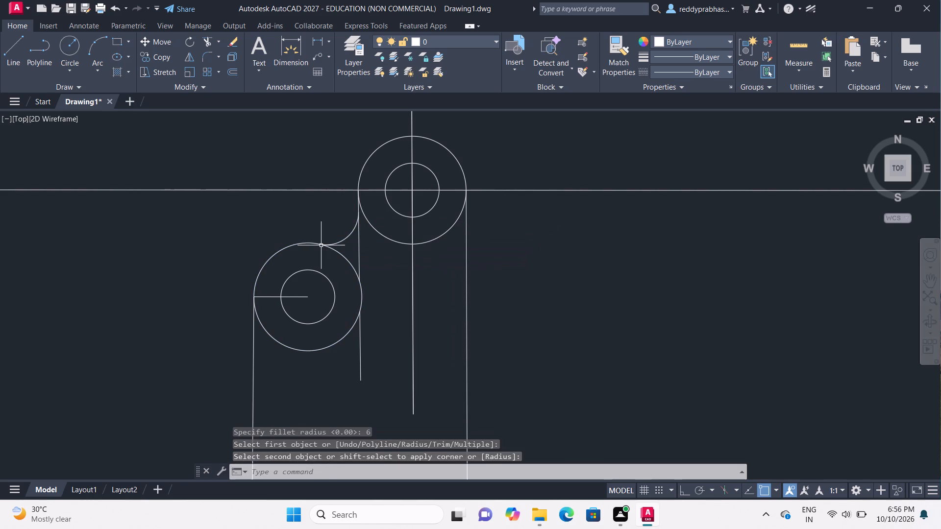
pyautogui.press('Escape')
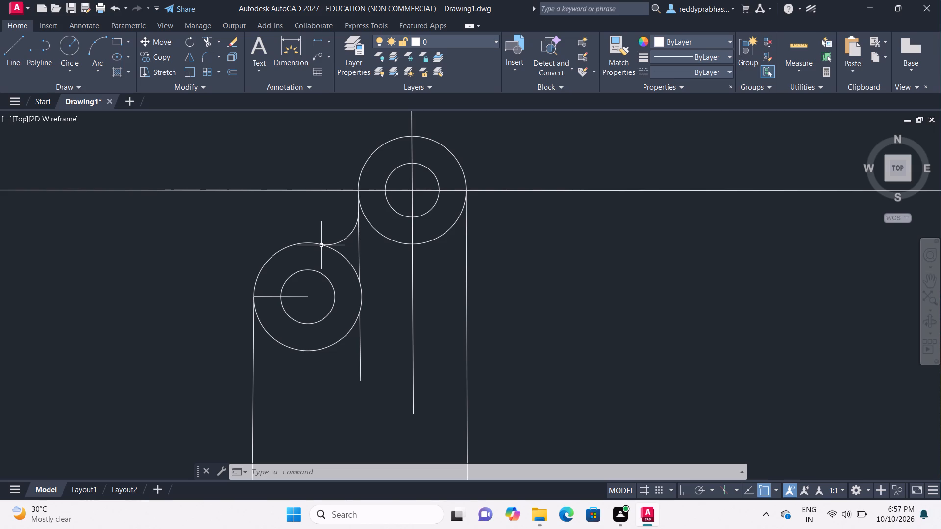
# Trim away the leftover vertical line below the fillet and the lower half of the upper 10 mm radius circle.
pyautogui.write('tr')
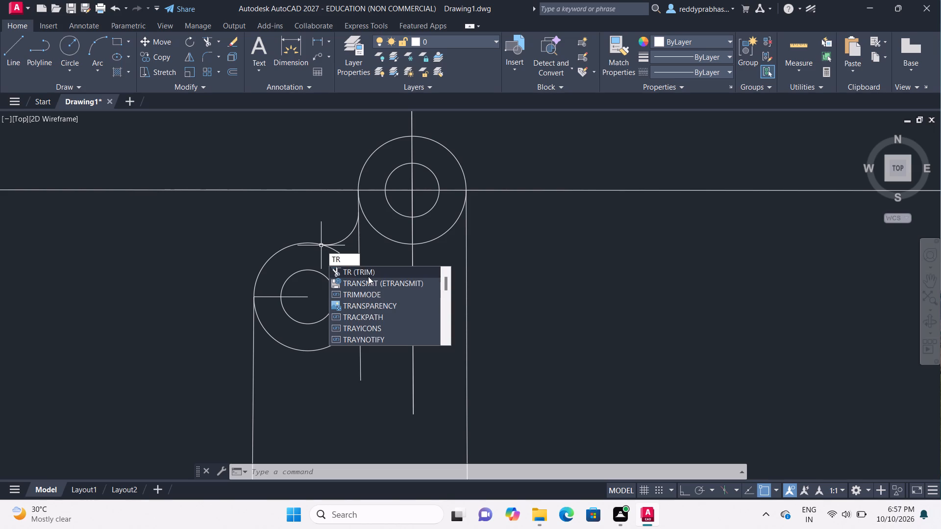
pyautogui.click(369, 274)
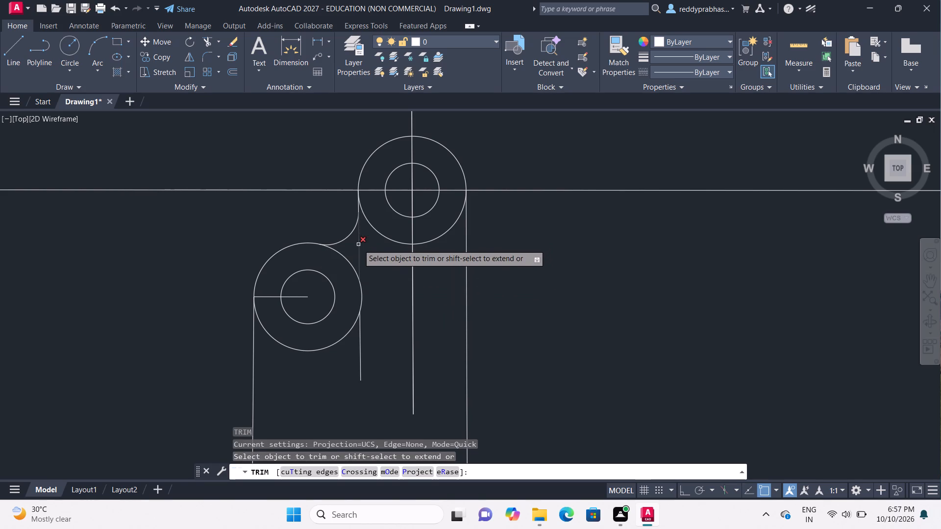
pyautogui.click(358, 244)
pyautogui.doubleClick(381, 234)
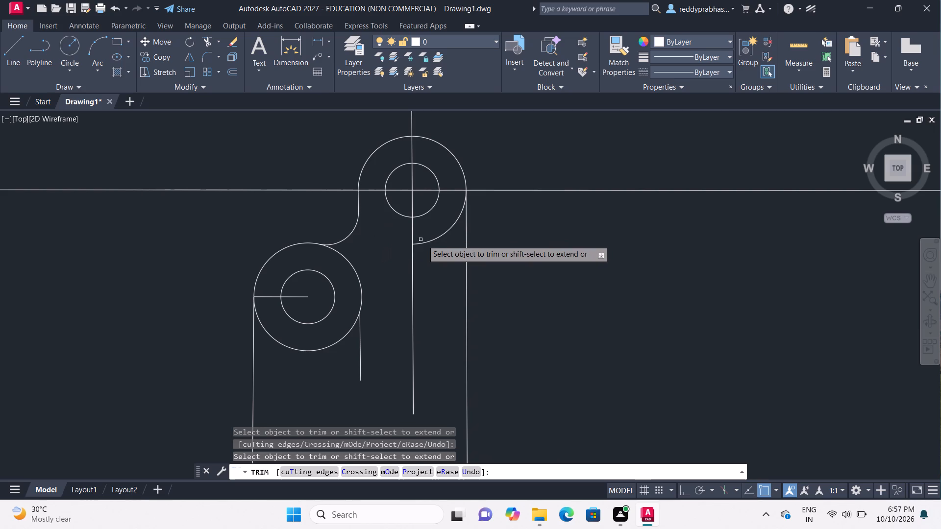
pyautogui.click(431, 240)
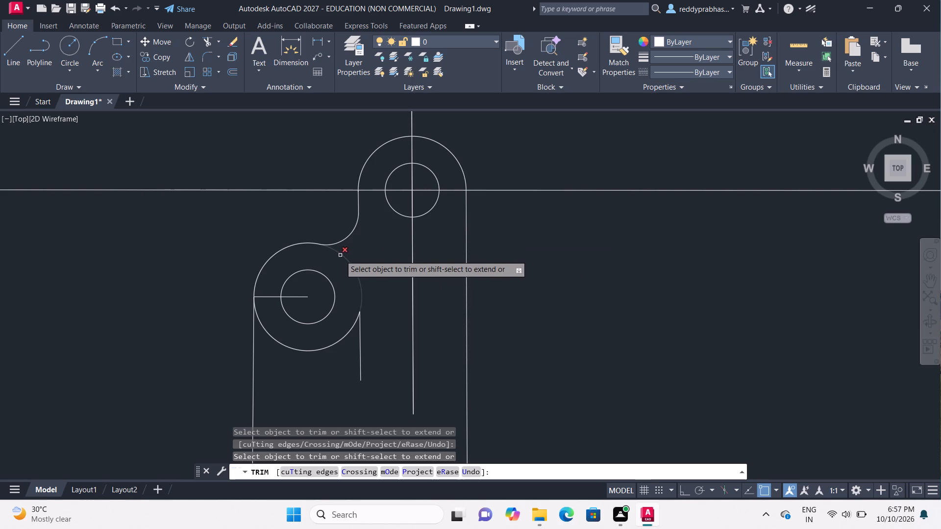
# Trim the lower-left 10 mm radius circle back to its upper-left arc and remove the leftover vertical line beside it.
pyautogui.click(340, 255)
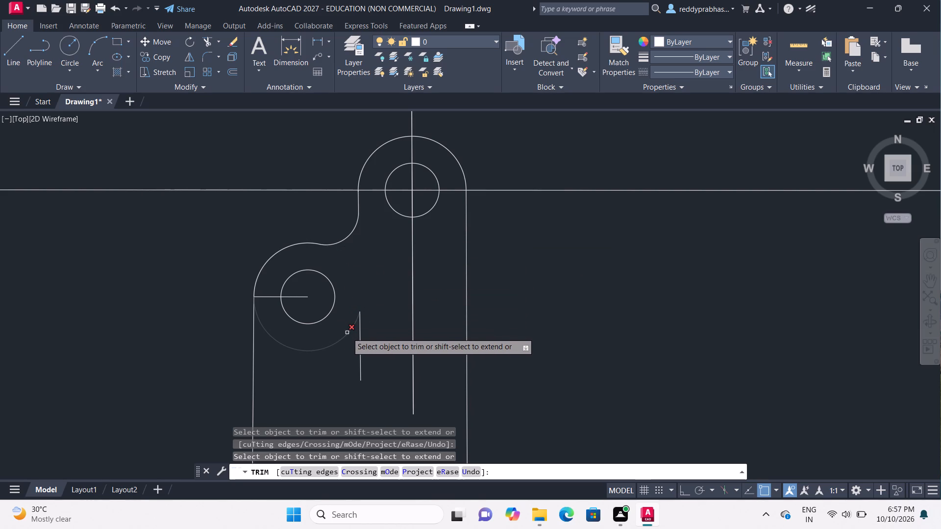
pyautogui.click(347, 333)
pyautogui.doubleClick(357, 330)
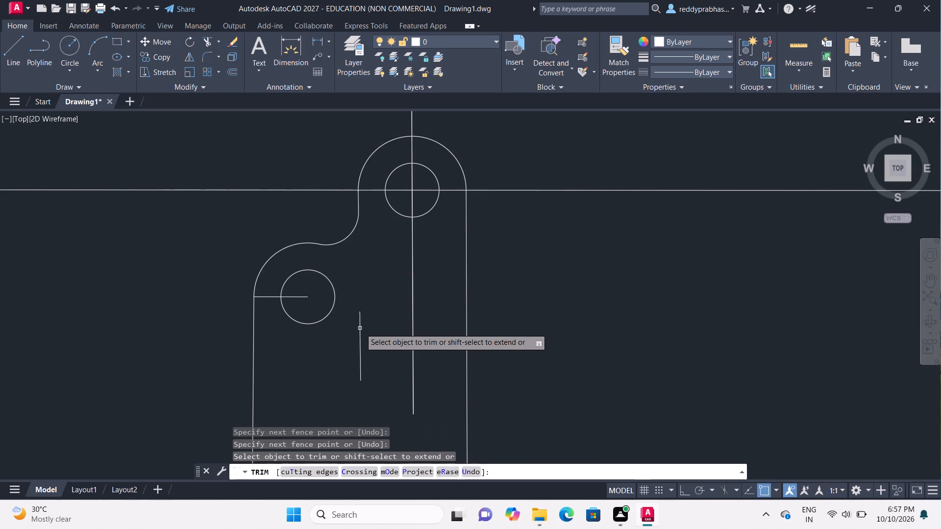
pyautogui.doubleClick(360, 328)
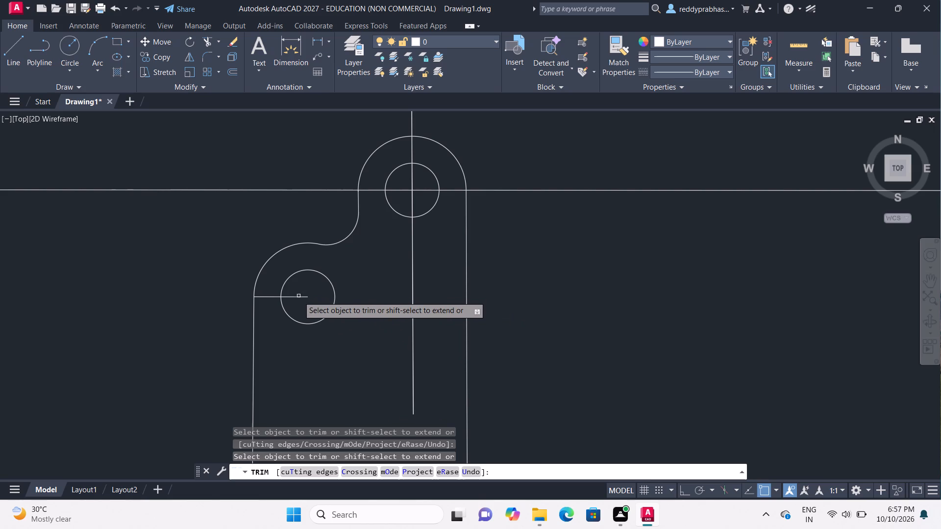
# Trim away the short horizontal radius line at the lower-left 10 mm diameter circle, inside and outside the circle.
pyautogui.click(298, 296)
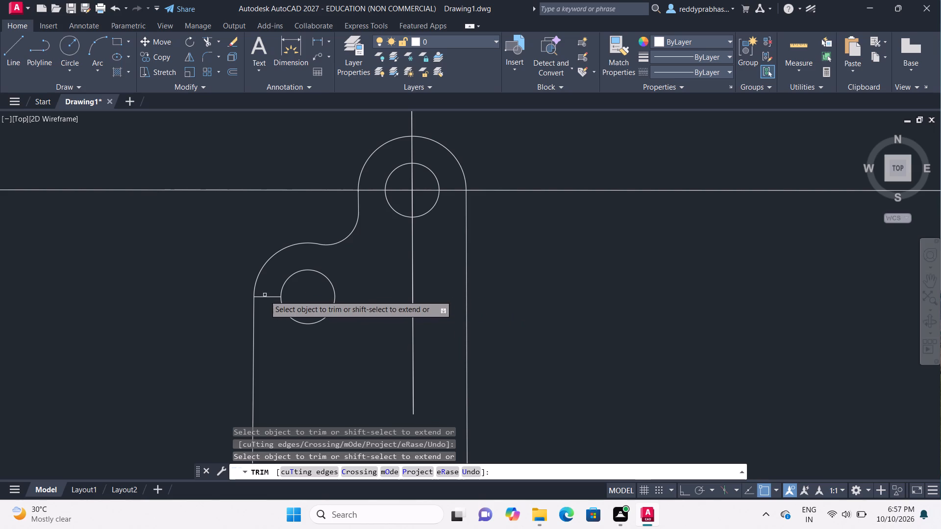
pyautogui.click(265, 297)
pyautogui.press('Escape')
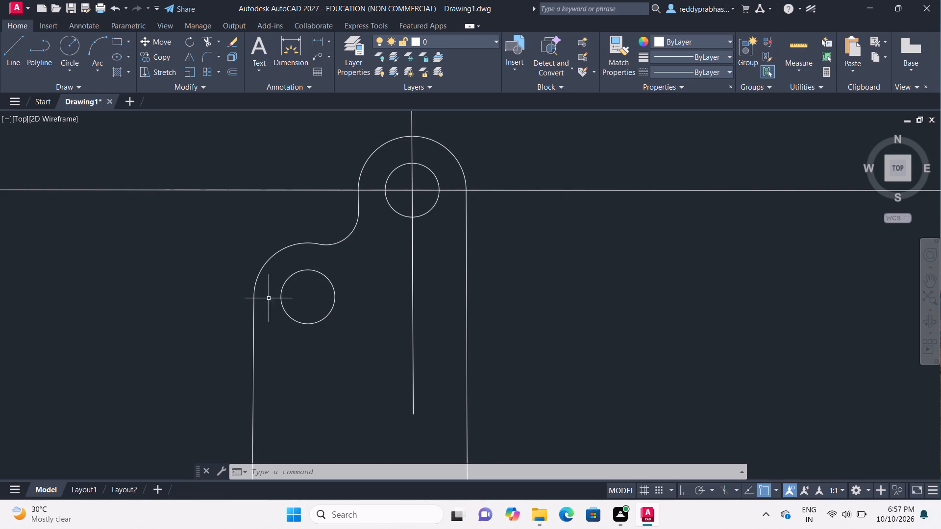
# Trim away the horizontal construction line through the upper circles and the vertical centre line inside the upper 10 mm diameter circle.
pyautogui.write('tr')
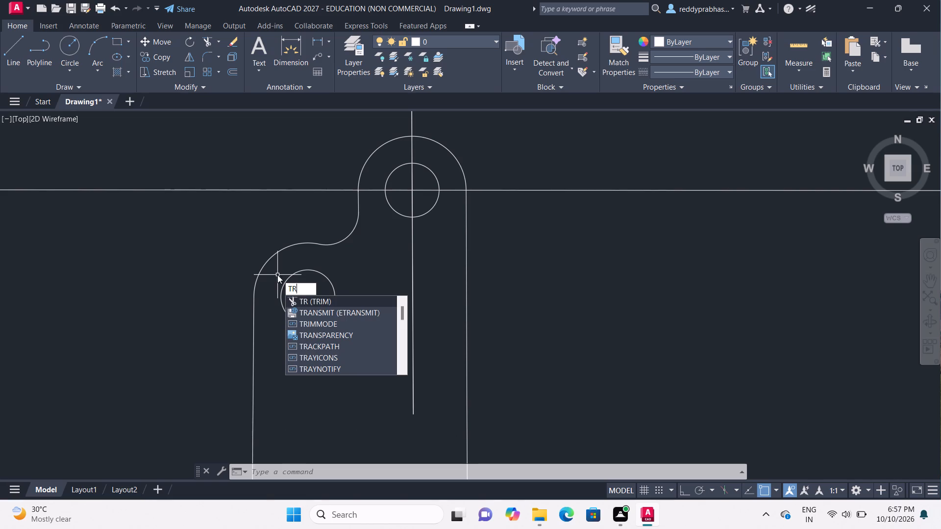
pyautogui.click(320, 299)
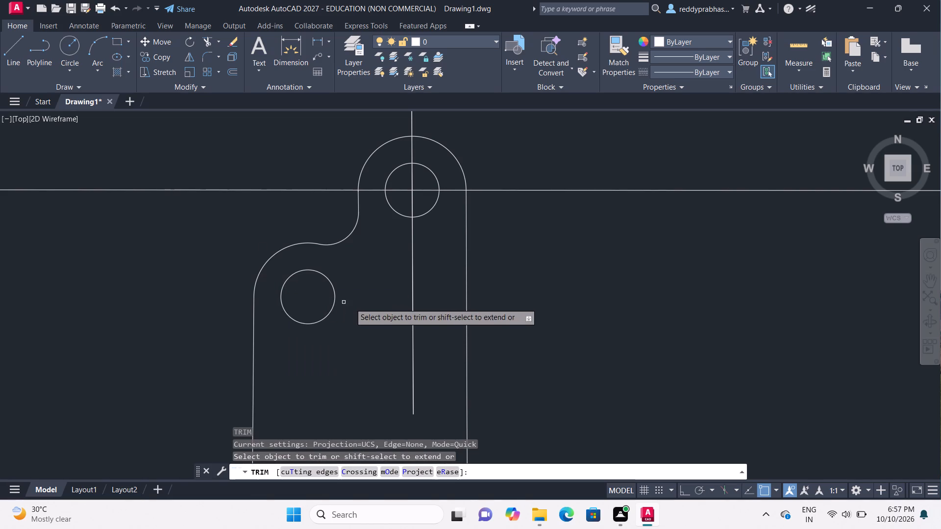
pyautogui.click(367, 191)
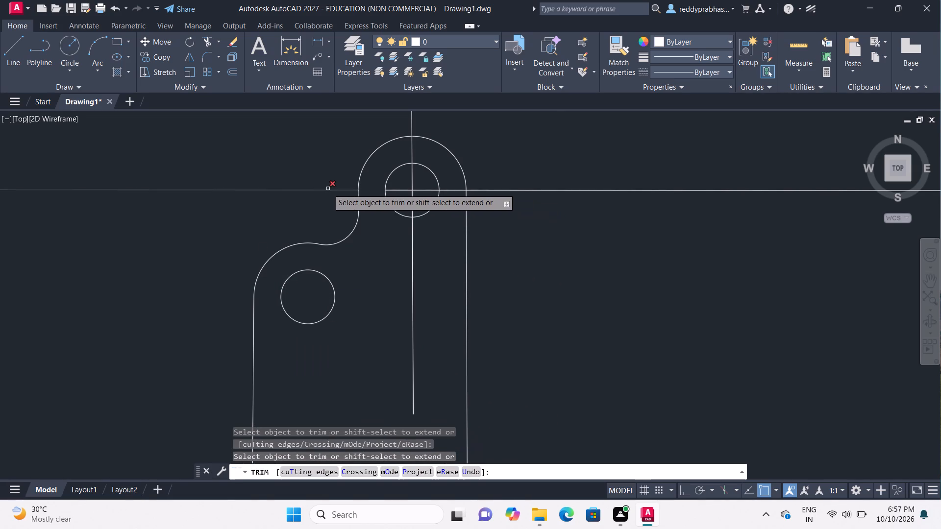
pyautogui.click(328, 189)
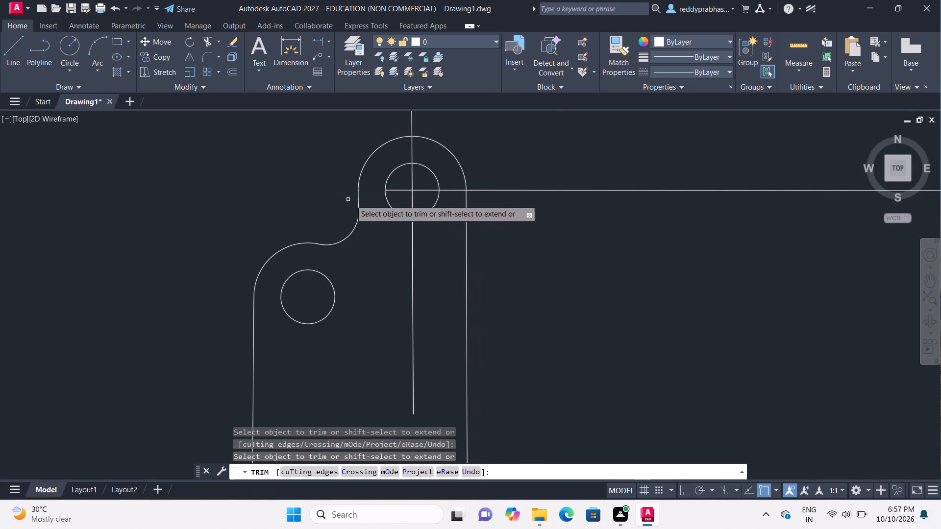
pyautogui.click(397, 191)
pyautogui.click(413, 186)
pyautogui.doubleClick(412, 183)
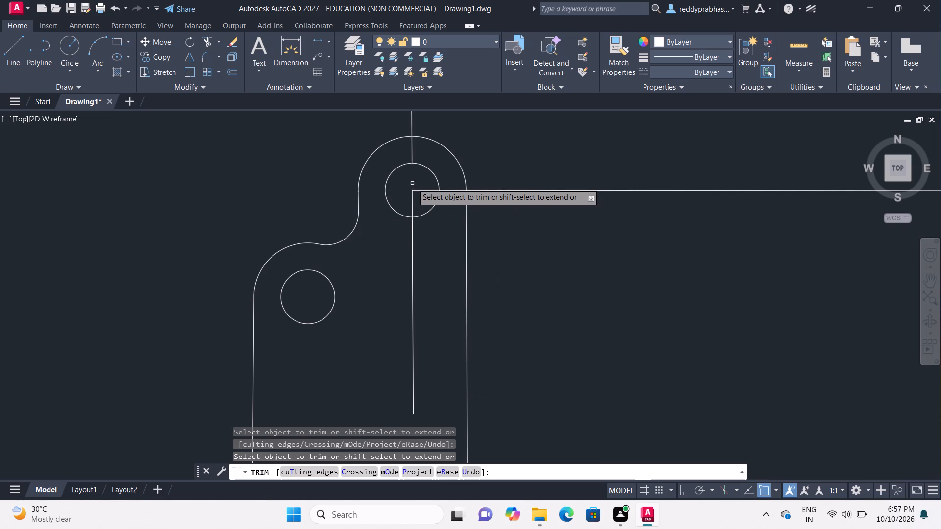
pyautogui.click(414, 191)
pyautogui.click(411, 194)
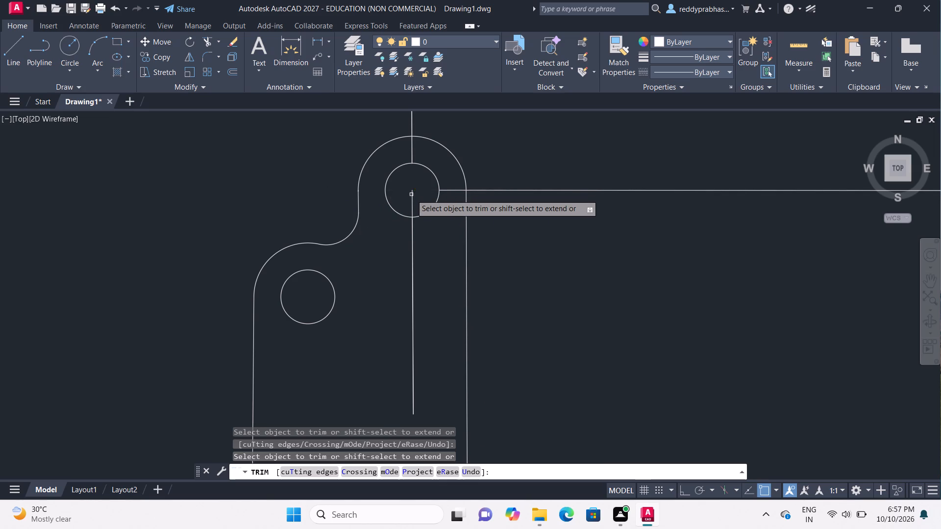
pyautogui.click(413, 196)
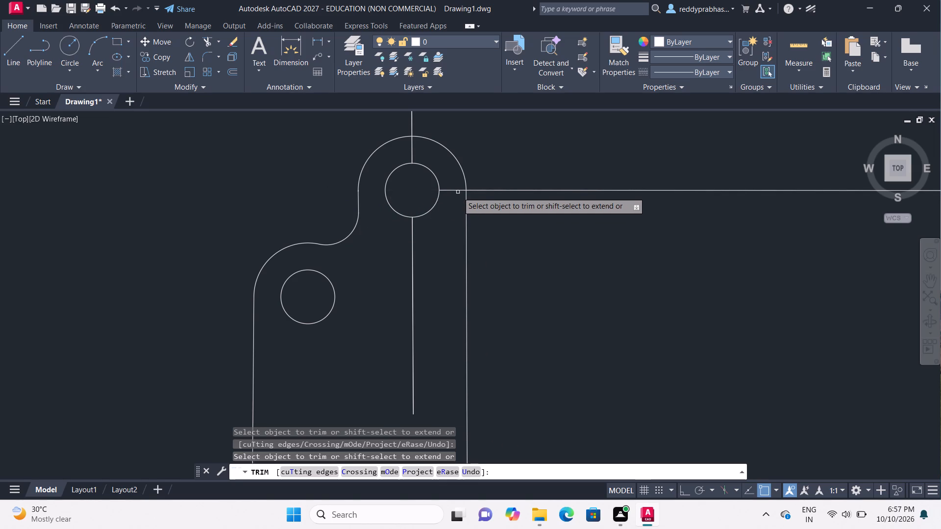
pyautogui.click(457, 192)
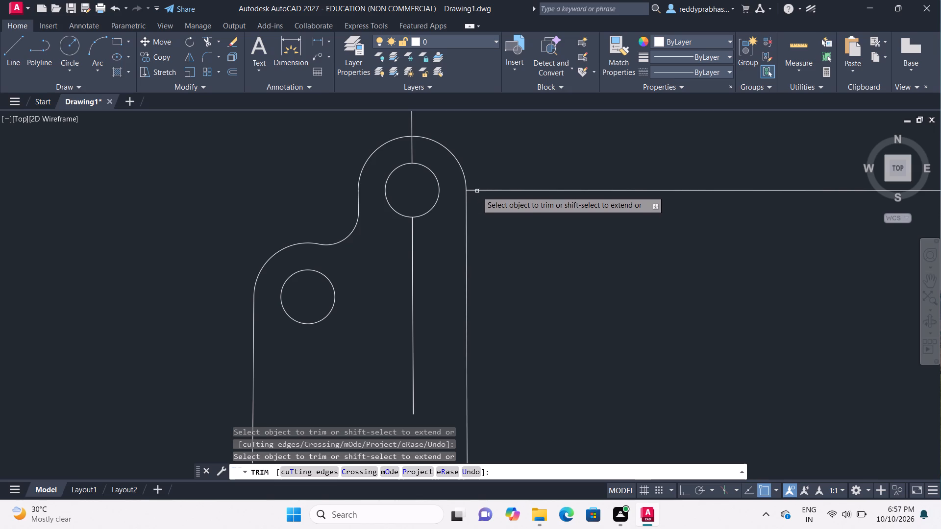
pyautogui.doubleClick(477, 191)
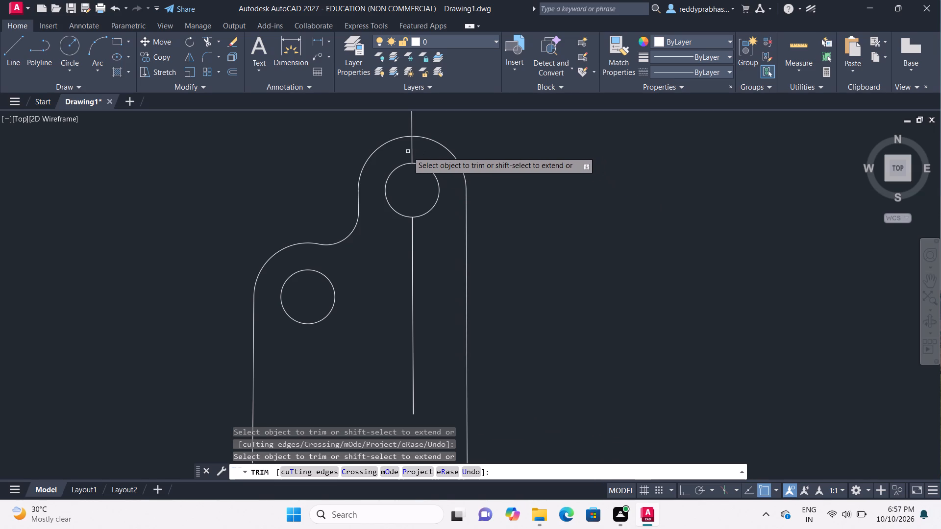
# Trim away the remaining vertical centre line above and below the upper 10 mm diameter circle.
pyautogui.click(411, 152)
pyautogui.click(412, 149)
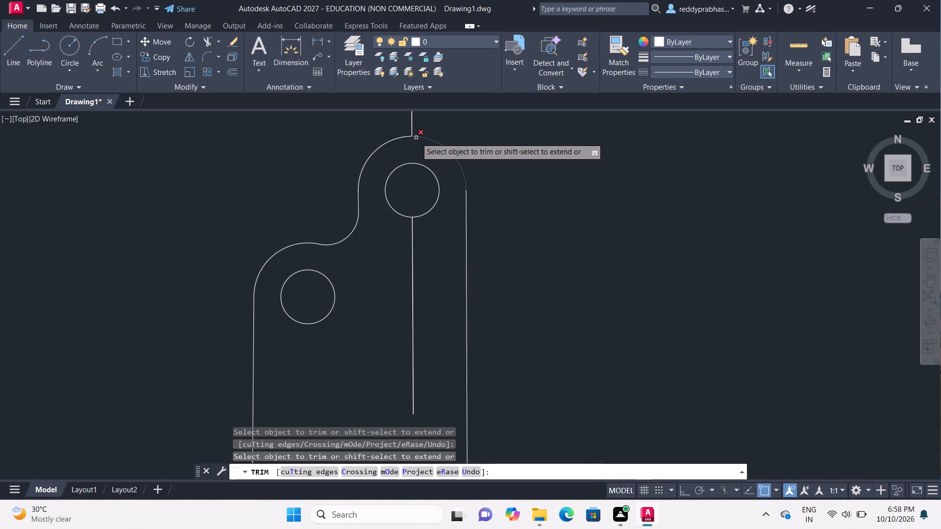
pyautogui.doubleClick(411, 129)
pyautogui.click(414, 127)
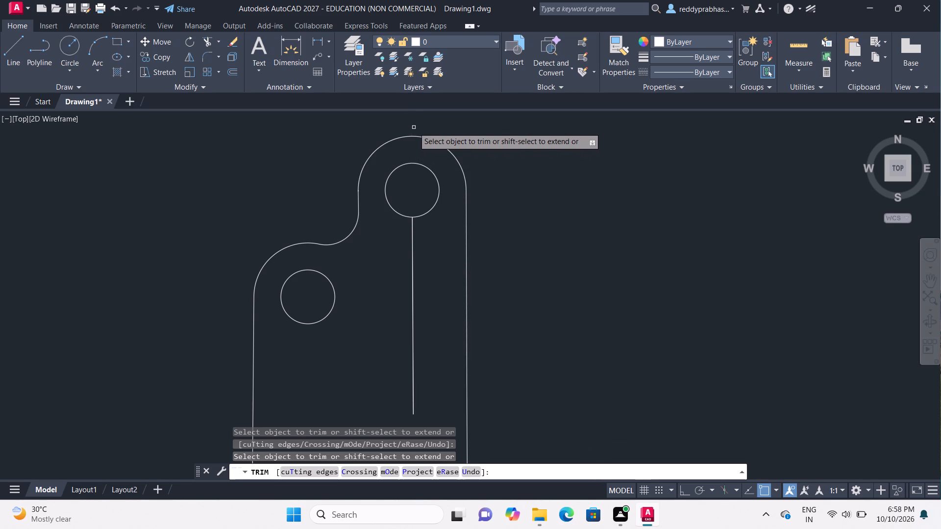
pyautogui.click(413, 239)
pyautogui.click(413, 239)
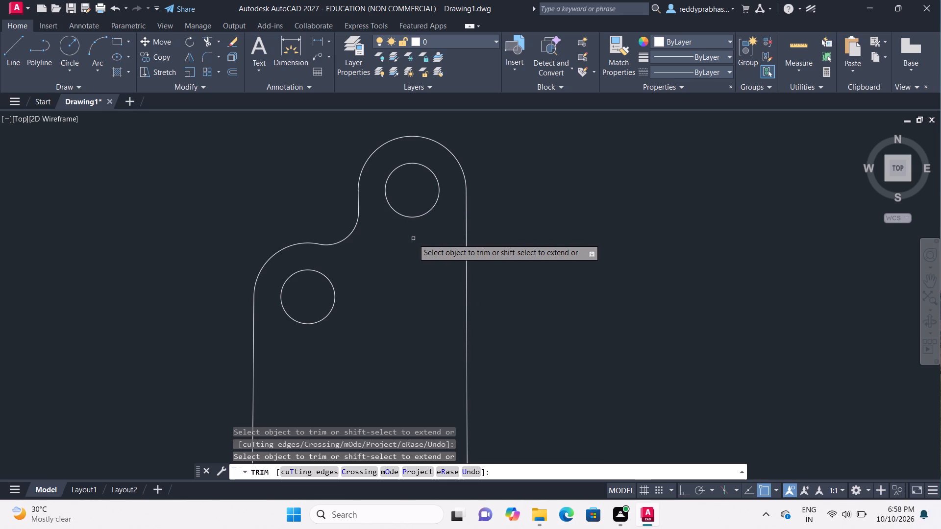
pyautogui.press('Escape')
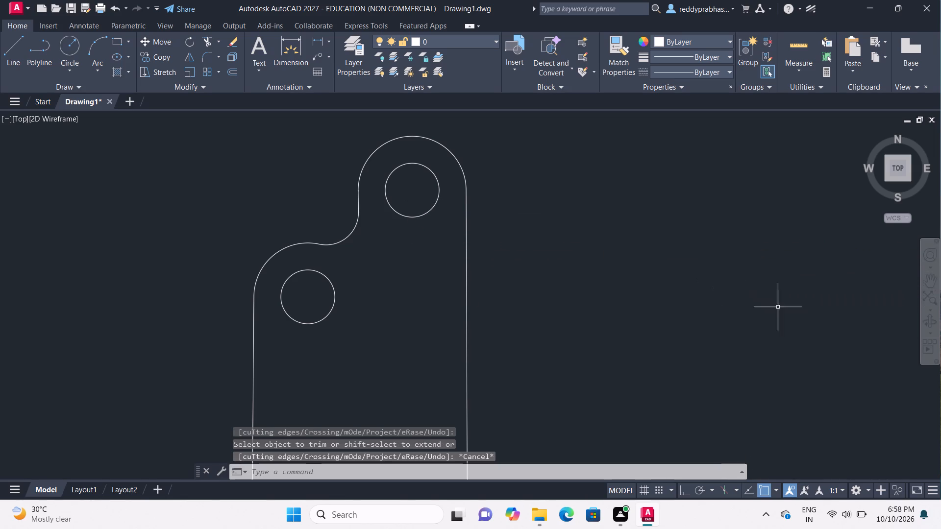
# Examine the lower end of the outline around the 22 mm diameter circle.
pyautogui.click(933, 277)
pyautogui.scroll(-2, 619, 261)
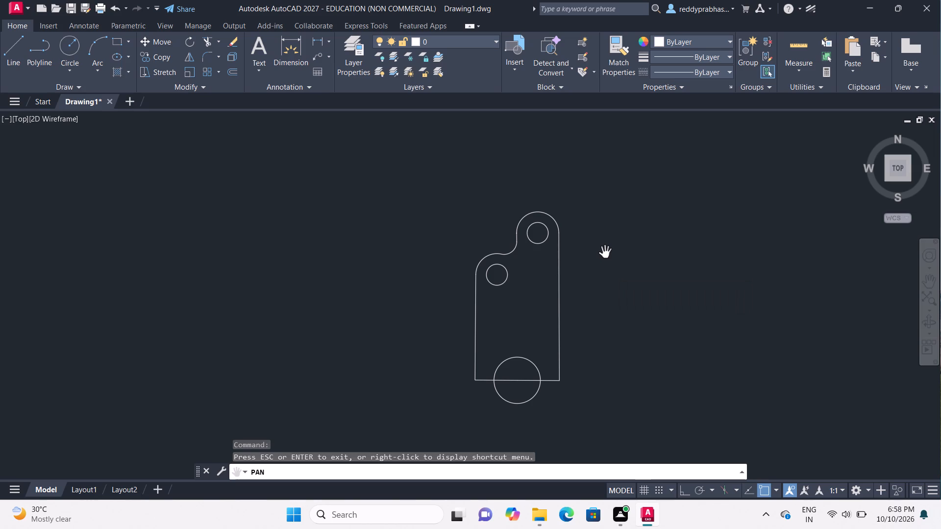
pyautogui.moveTo(599, 341); pyautogui.dragTo(599, 339)
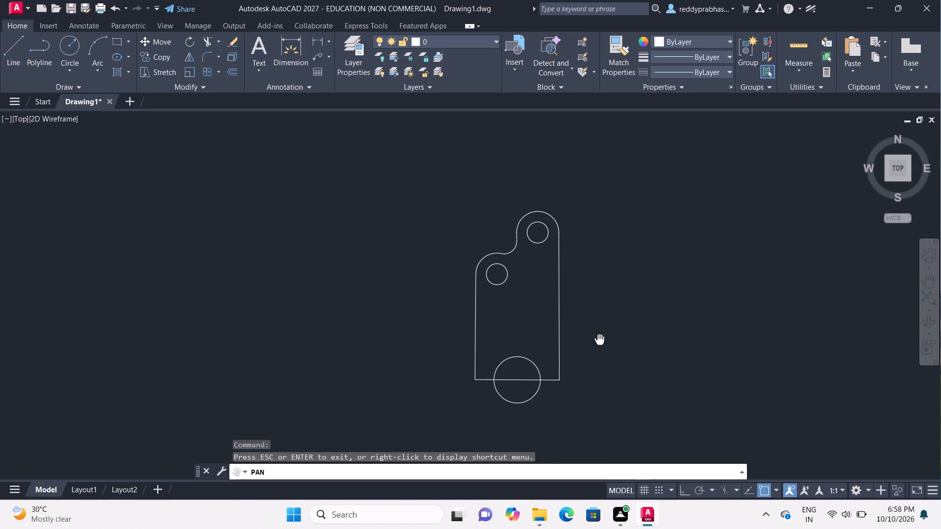
pyautogui.moveTo(599, 339); pyautogui.dragTo(575, 272)
pyautogui.scroll(4, 508, 273)
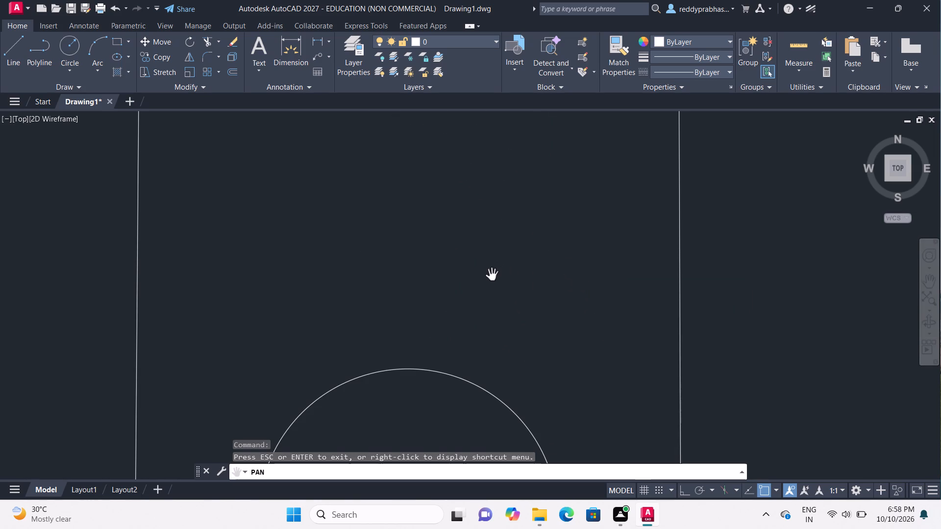
pyautogui.moveTo(460, 292); pyautogui.dragTo(448, 223)
pyautogui.click(447, 218)
pyautogui.scroll(-2, 444, 209)
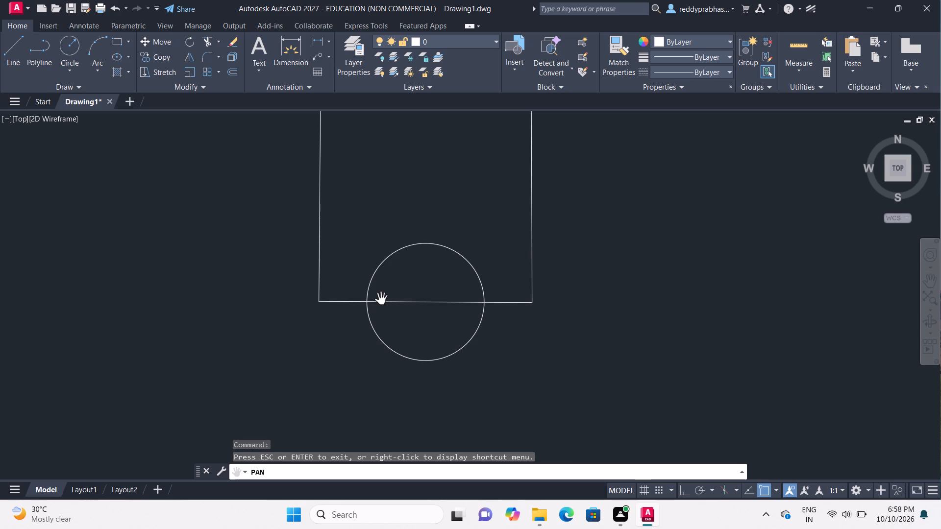
pyautogui.press('Escape')
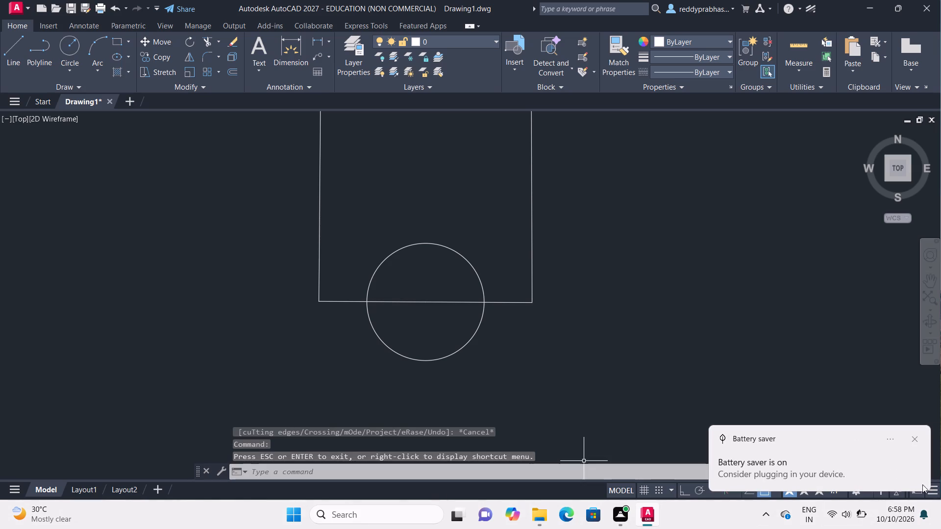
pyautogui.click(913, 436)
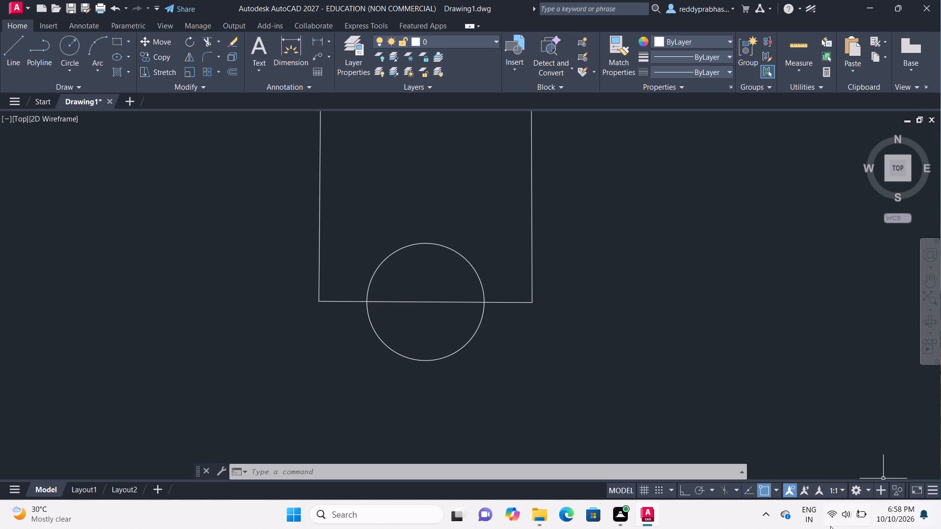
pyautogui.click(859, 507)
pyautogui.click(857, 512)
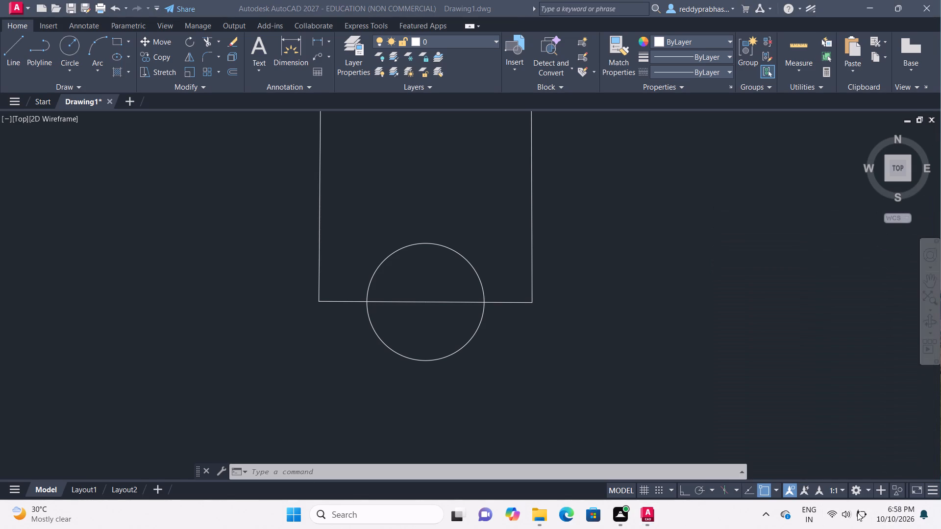
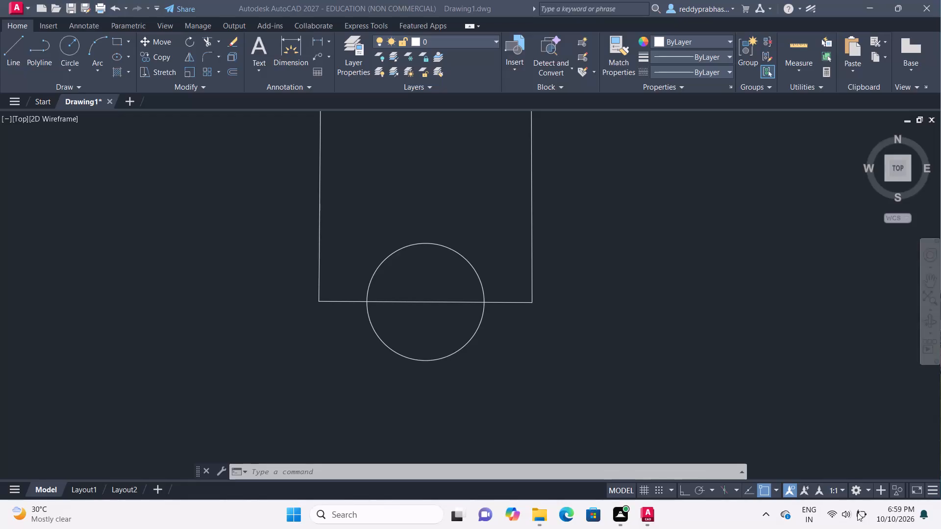
# Trim away the whole horizontal base line, both inside the 22 mm diameter circle and on either side of it.
pyautogui.doubleClick(541, 348)
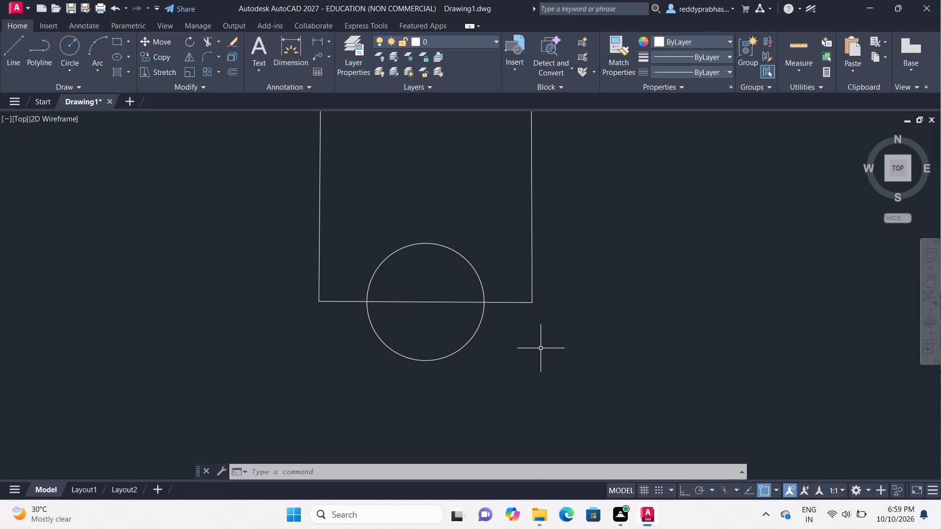
pyautogui.write('tr')
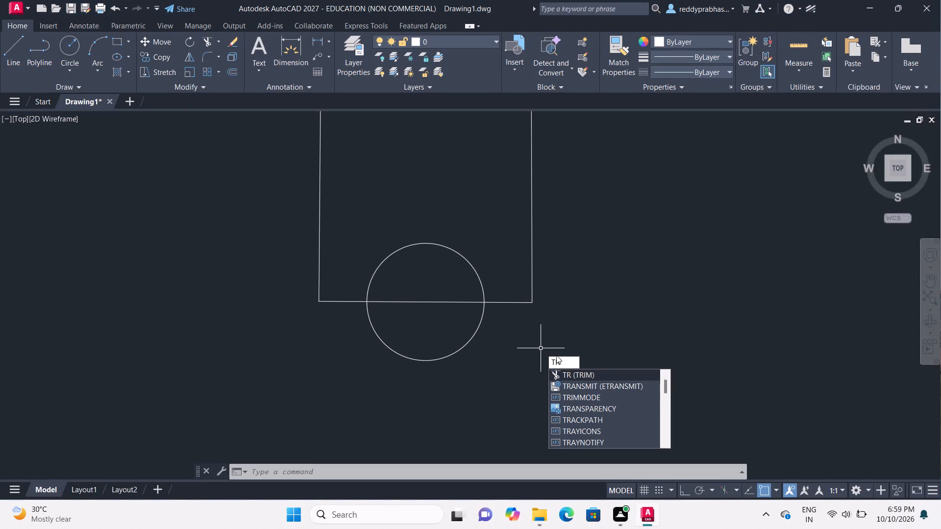
pyautogui.click(579, 369)
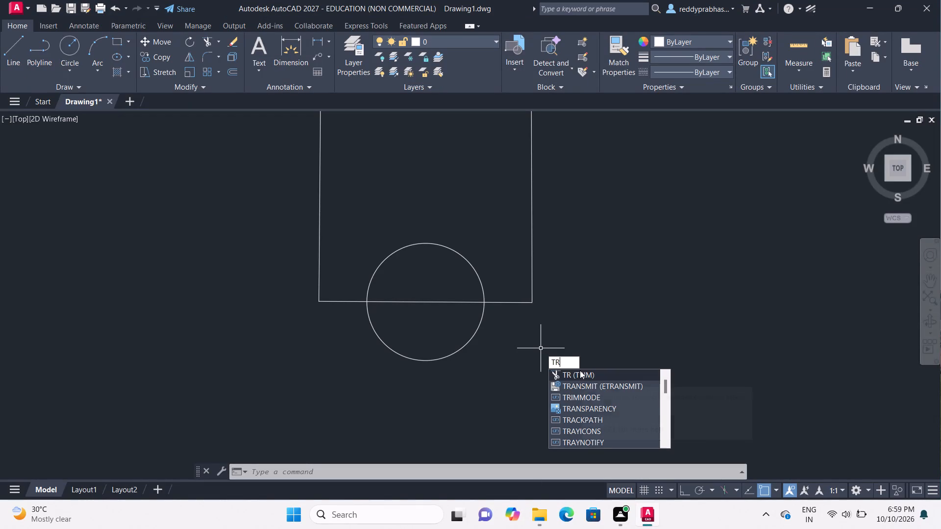
pyautogui.click(580, 370)
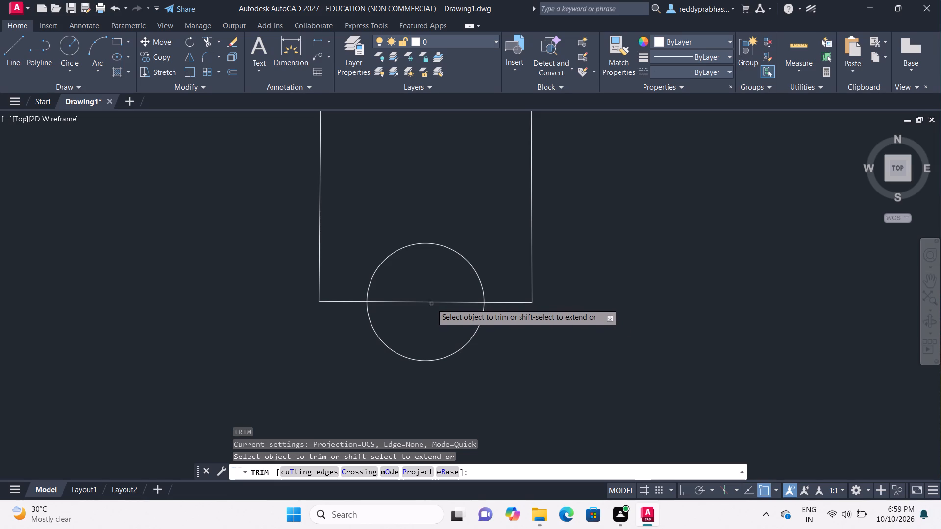
pyautogui.click(431, 302)
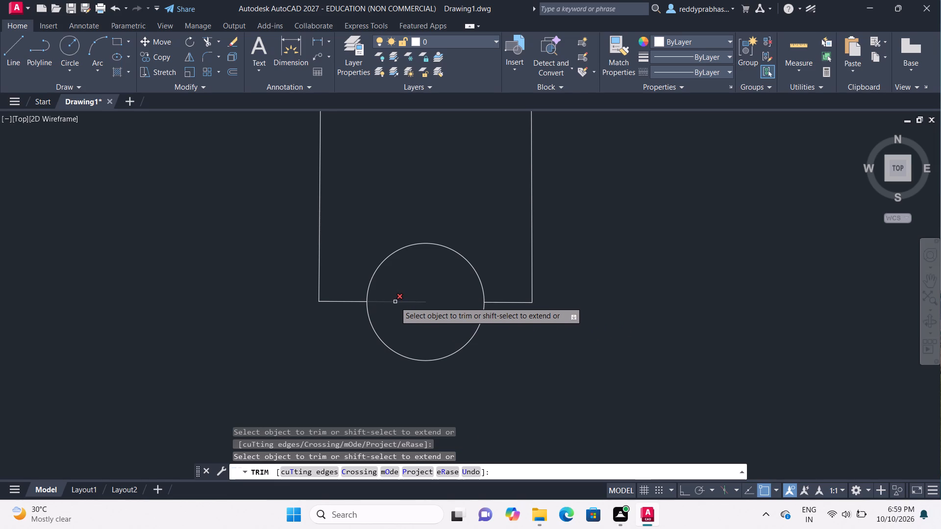
pyautogui.click(395, 302)
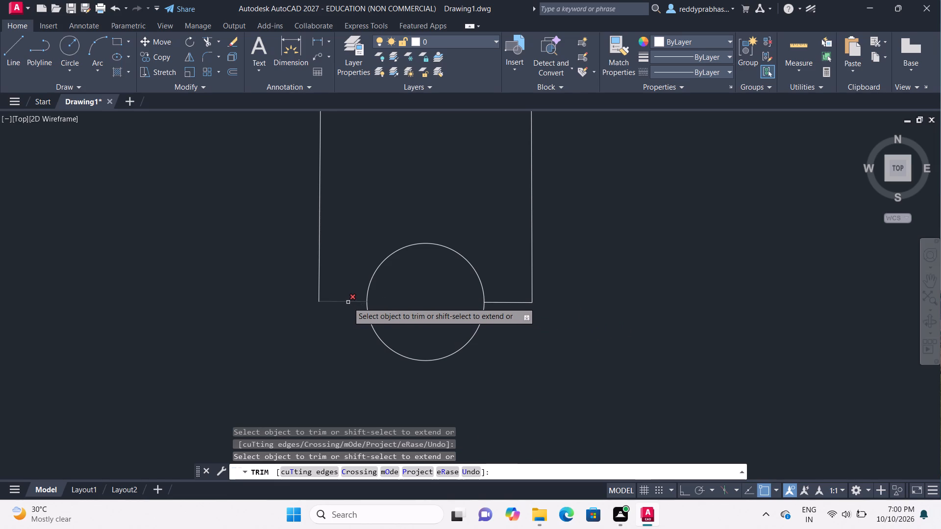
pyautogui.click(348, 302)
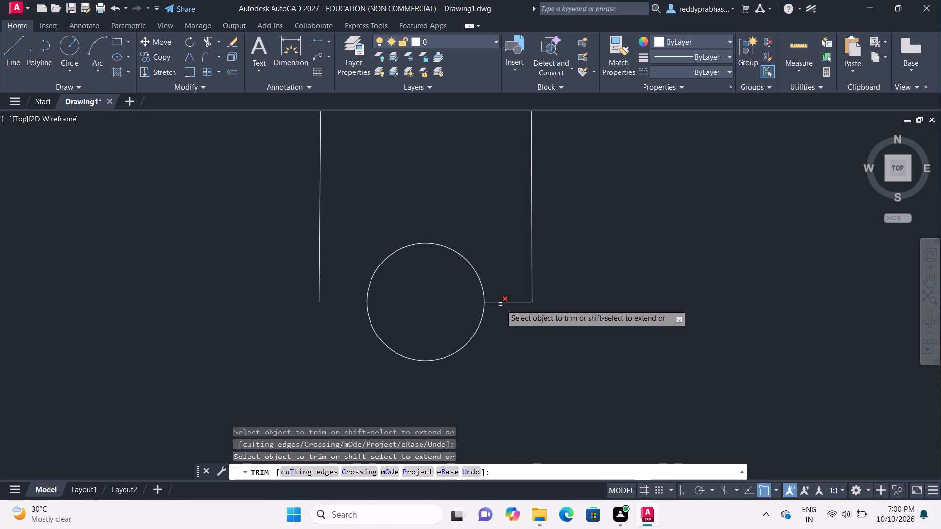
pyautogui.click(499, 300)
pyautogui.press('Escape')
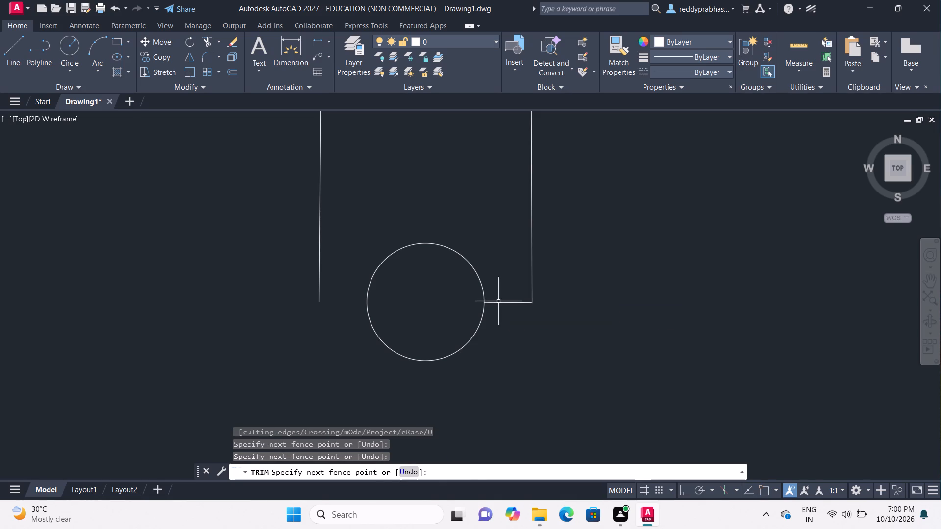
pyautogui.write('tr')
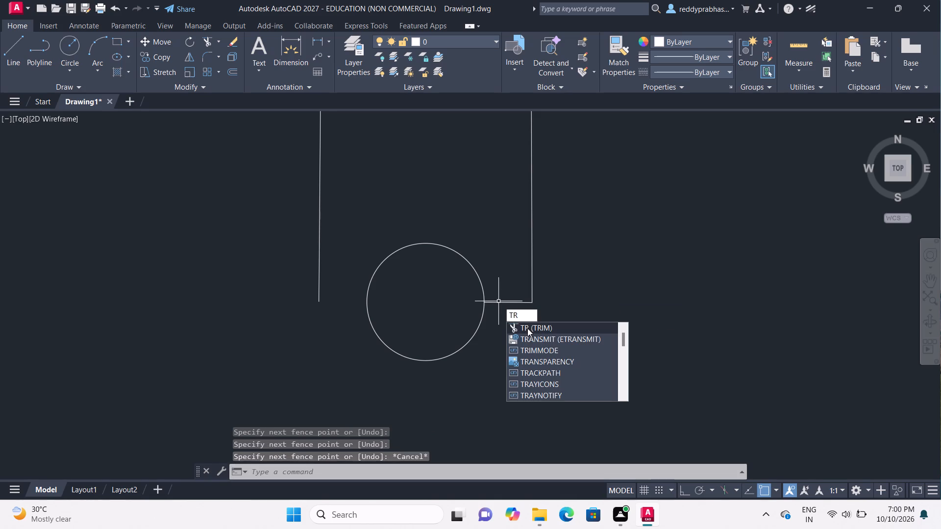
pyautogui.click(528, 324)
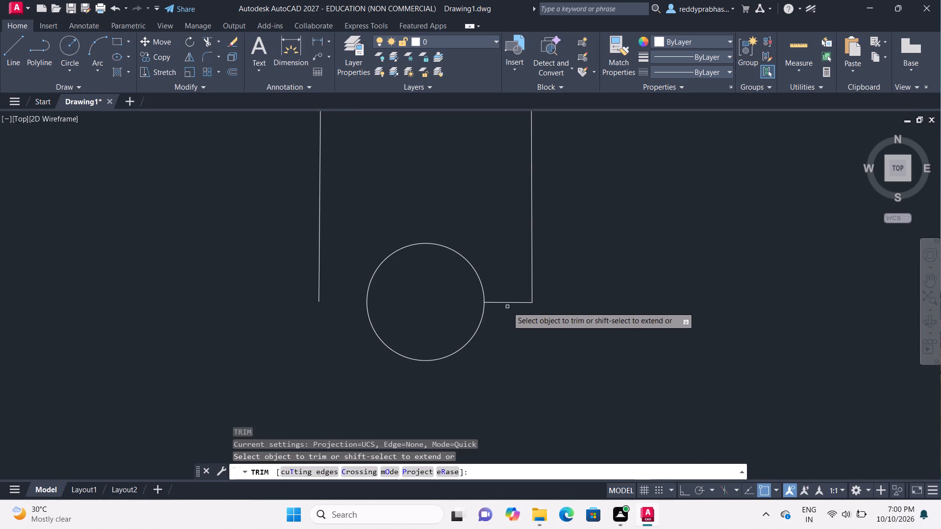
pyautogui.click(507, 302)
pyautogui.press('Escape')
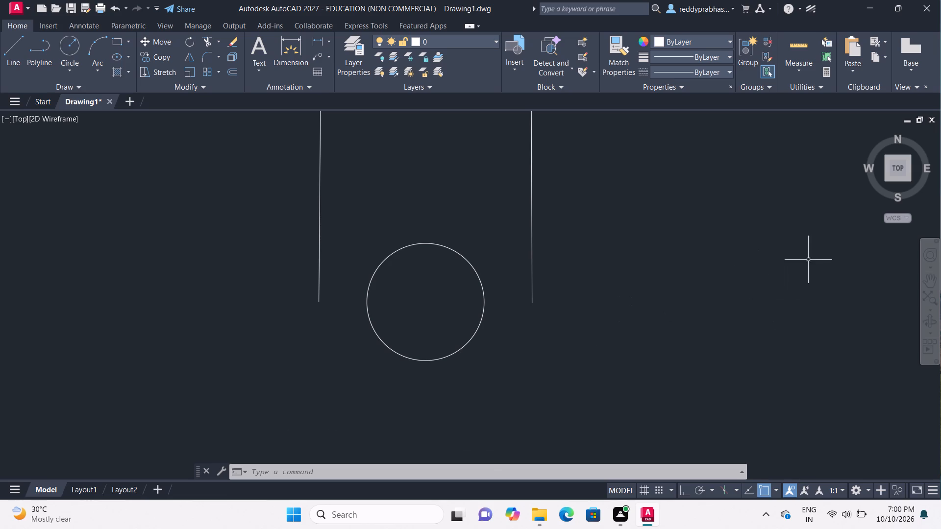
# Draw a 116 mm diameter circle concentric with the 22 mm diameter circle at the base.
pyautogui.click(926, 285)
pyautogui.moveTo(782, 250); pyautogui.dragTo(810, 366)
pyautogui.moveTo(710, 253); pyautogui.dragTo(716, 270)
pyautogui.scroll(-1, 715, 272)
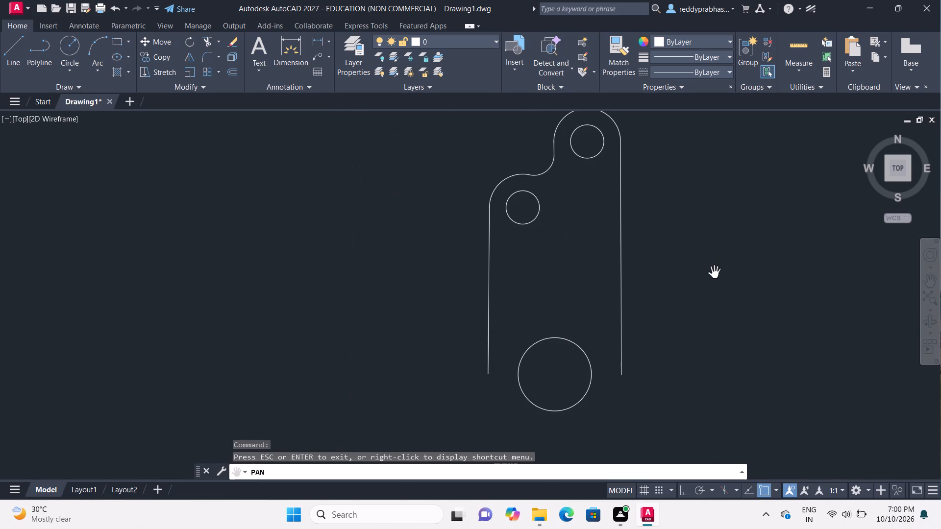
pyautogui.moveTo(715, 272); pyautogui.dragTo(589, 310)
pyautogui.moveTo(583, 311); pyautogui.dragTo(531, 280)
pyautogui.press('Escape')
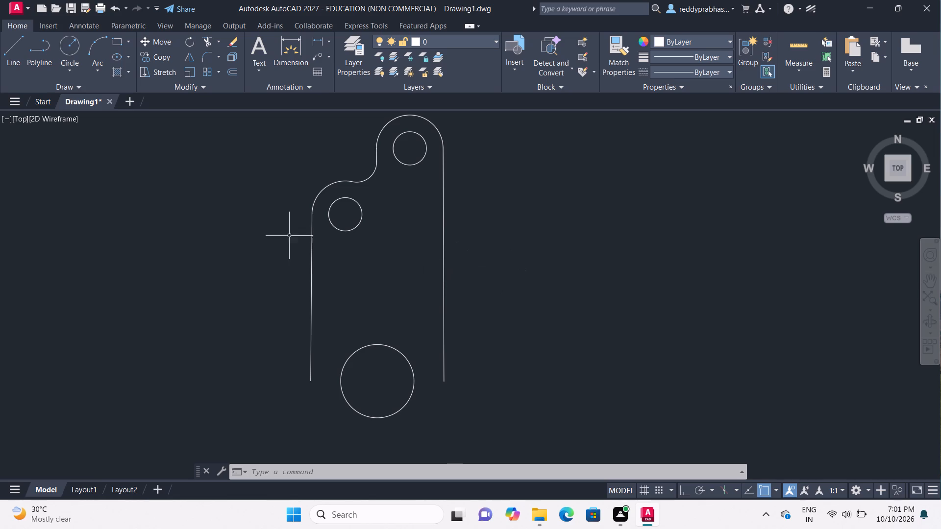
pyautogui.click(61, 68)
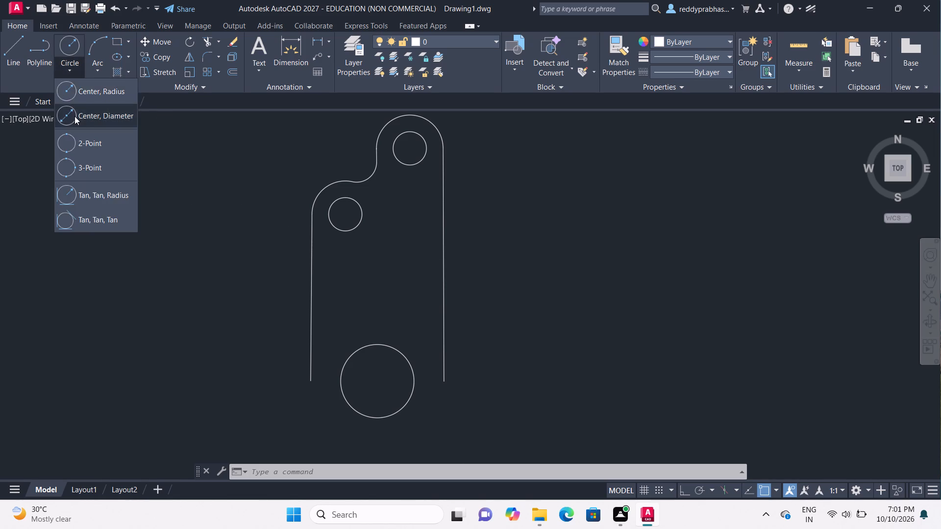
pyautogui.click(74, 116)
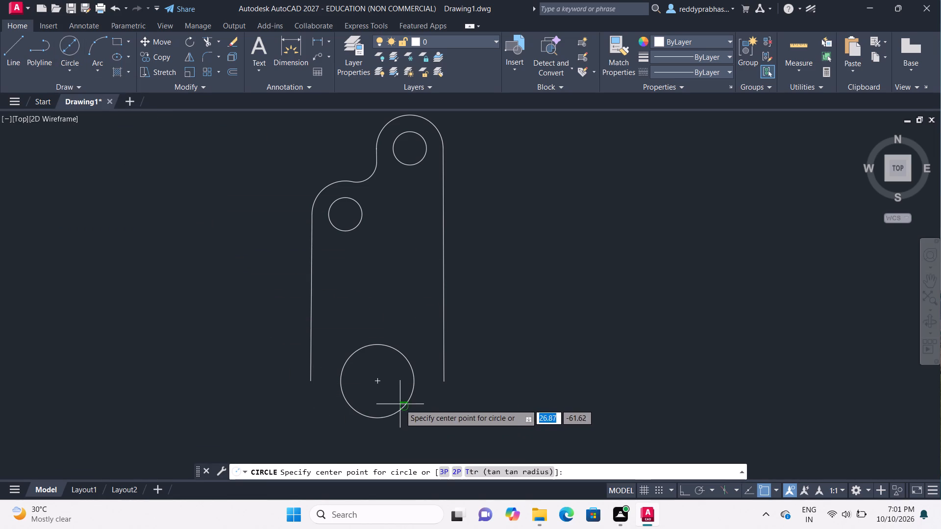
pyautogui.doubleClick(378, 382)
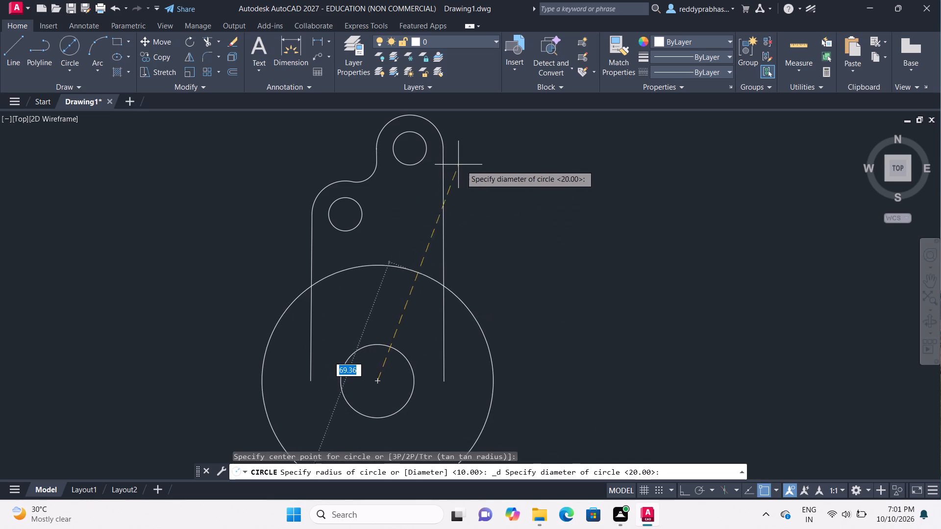
pyautogui.write('11')
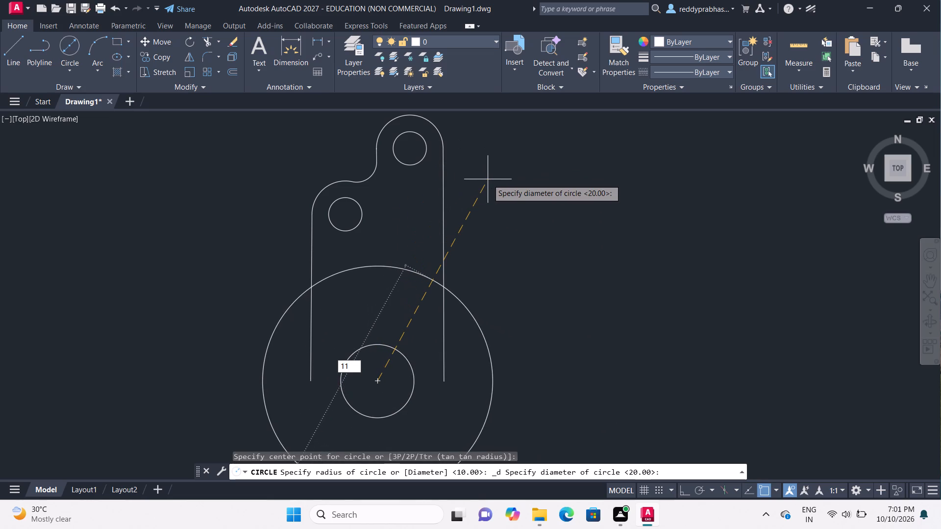
pyautogui.press('6')
pyautogui.press('Return')
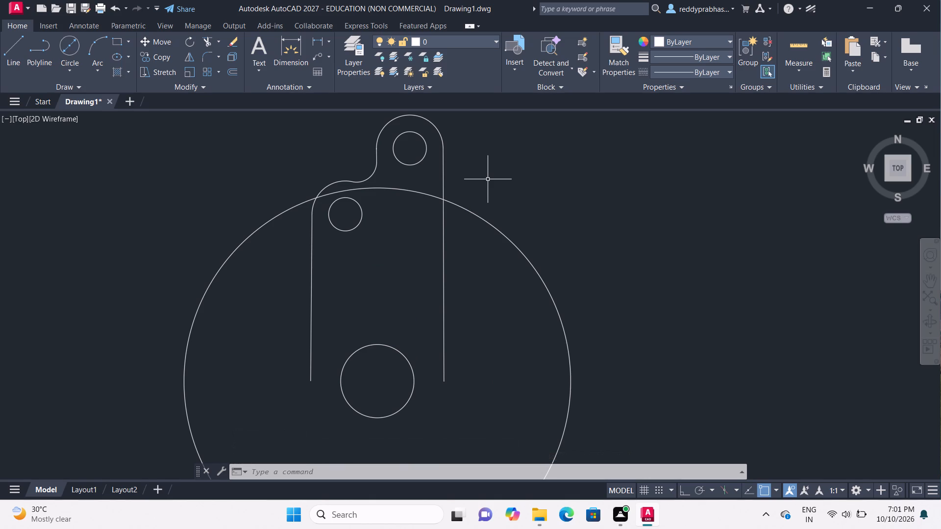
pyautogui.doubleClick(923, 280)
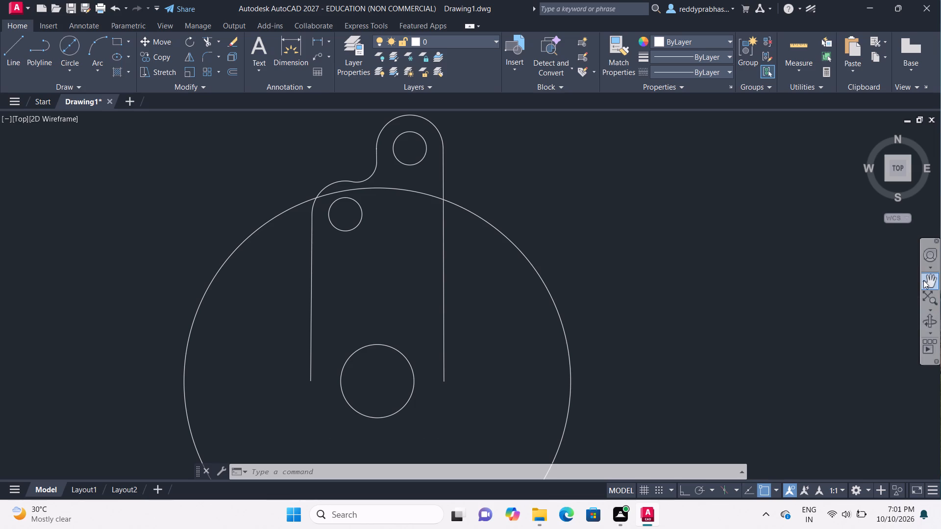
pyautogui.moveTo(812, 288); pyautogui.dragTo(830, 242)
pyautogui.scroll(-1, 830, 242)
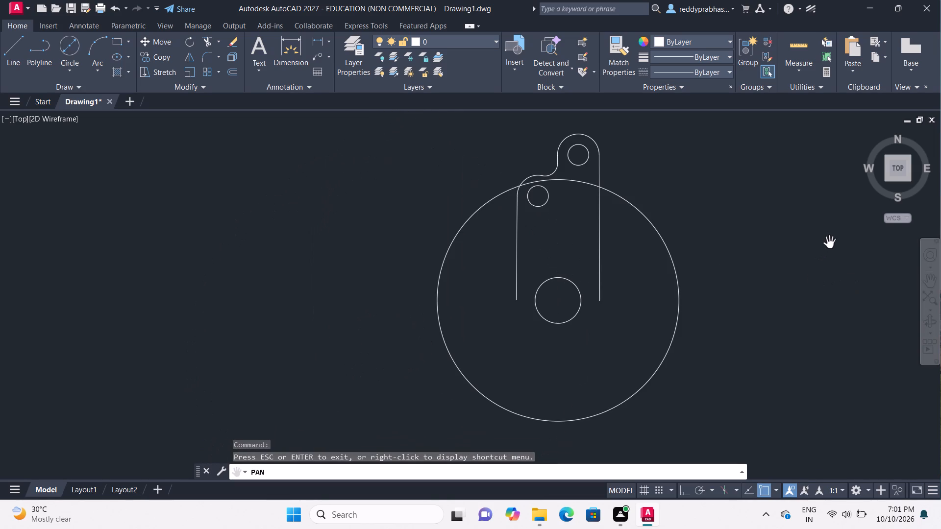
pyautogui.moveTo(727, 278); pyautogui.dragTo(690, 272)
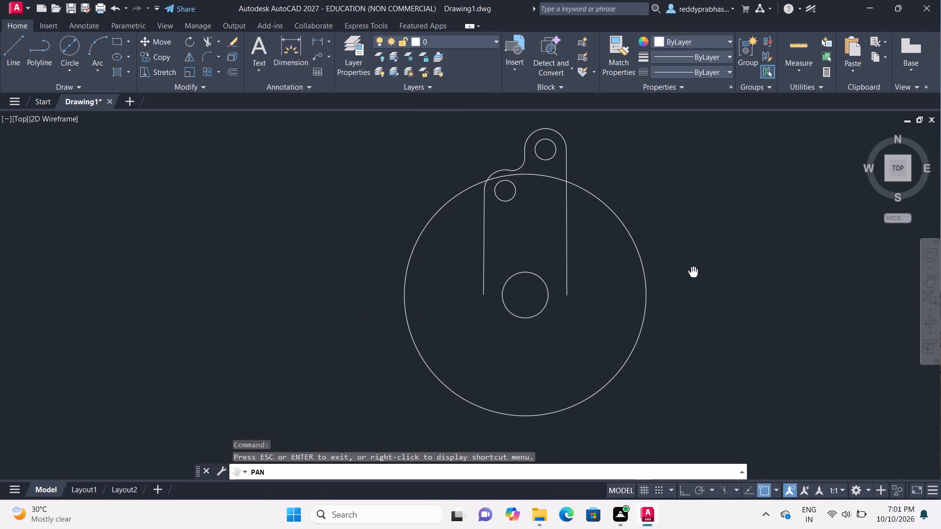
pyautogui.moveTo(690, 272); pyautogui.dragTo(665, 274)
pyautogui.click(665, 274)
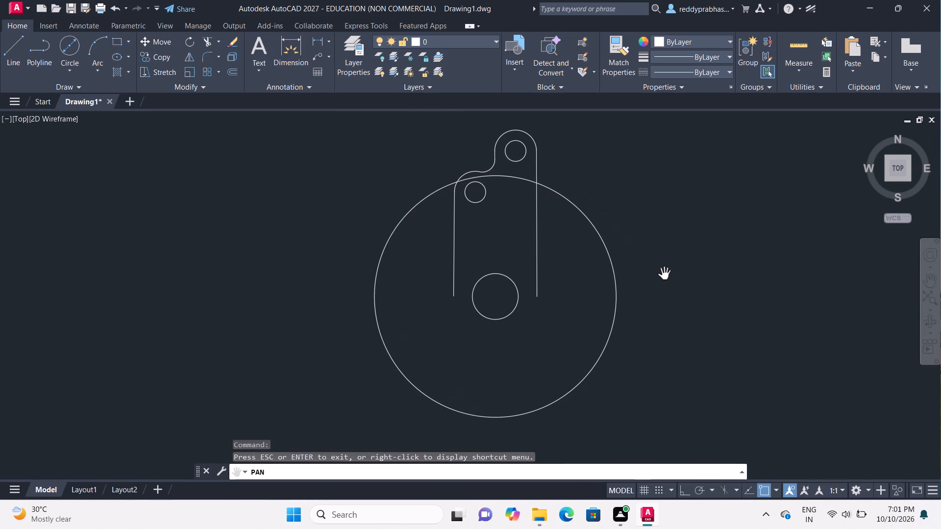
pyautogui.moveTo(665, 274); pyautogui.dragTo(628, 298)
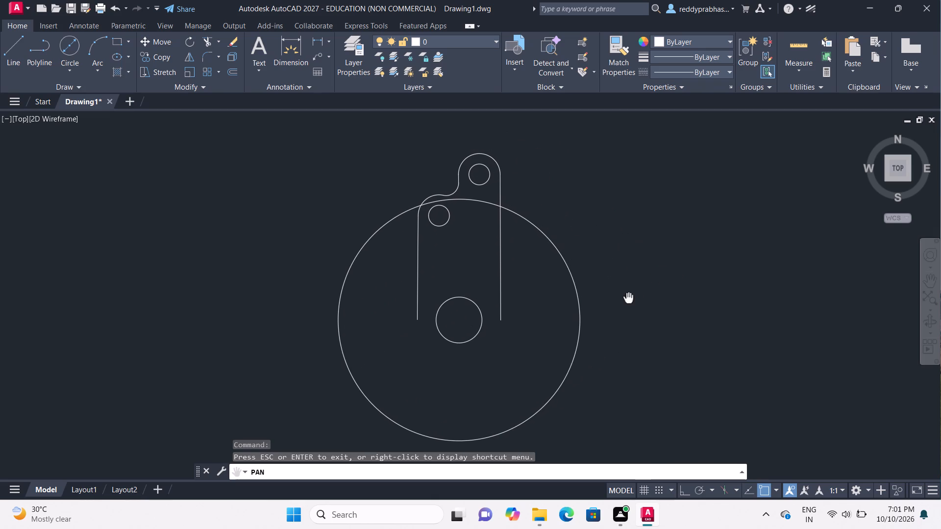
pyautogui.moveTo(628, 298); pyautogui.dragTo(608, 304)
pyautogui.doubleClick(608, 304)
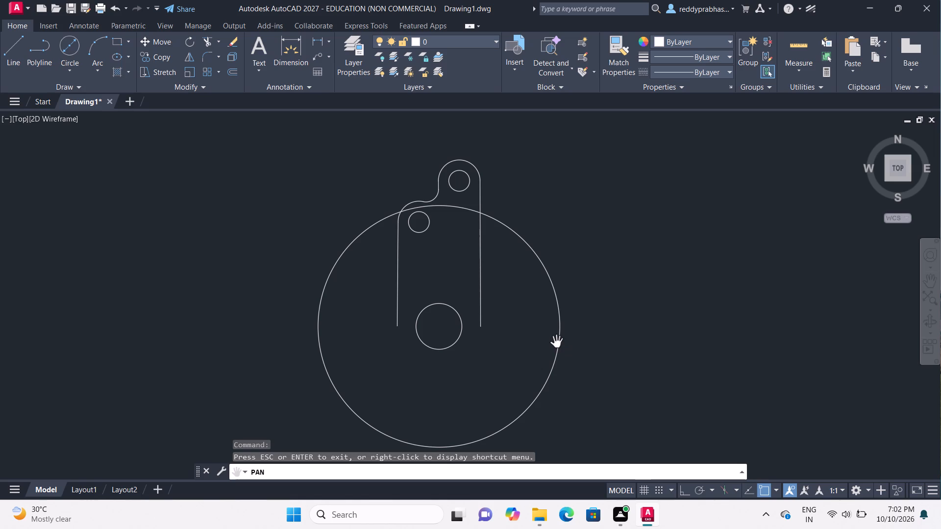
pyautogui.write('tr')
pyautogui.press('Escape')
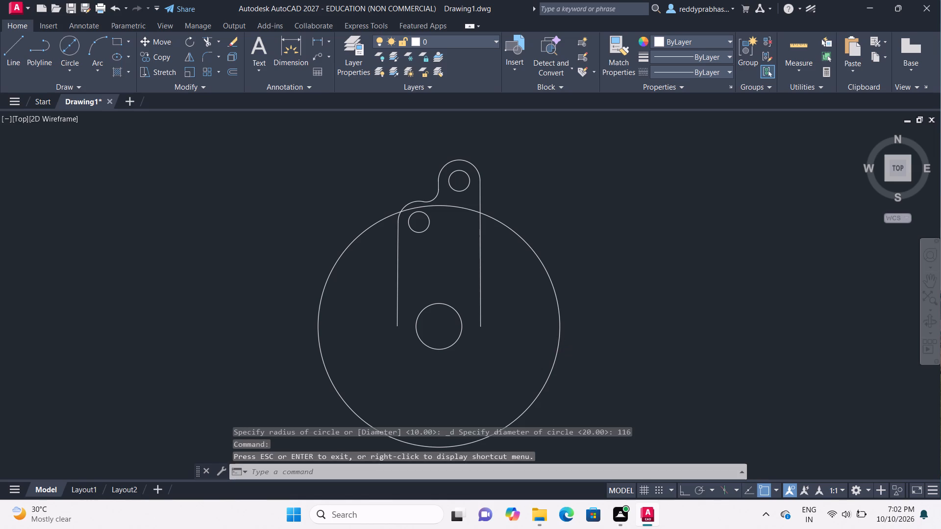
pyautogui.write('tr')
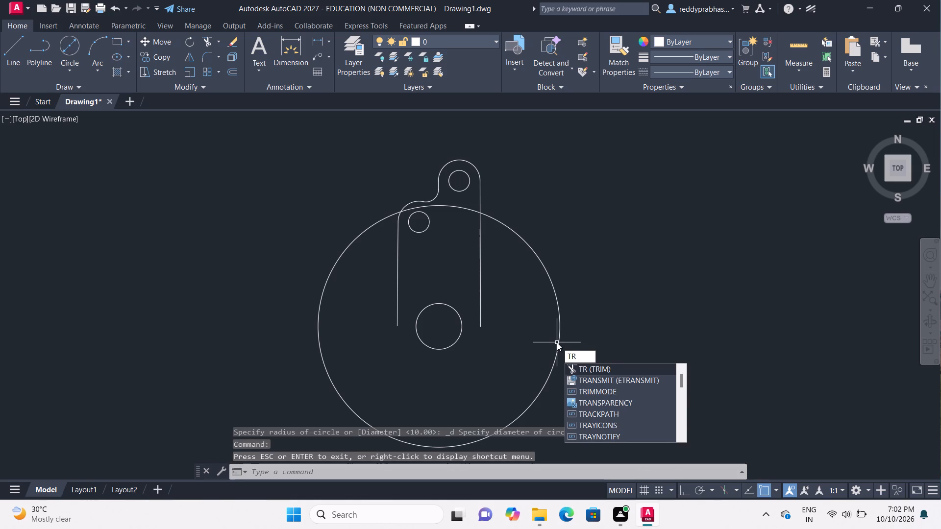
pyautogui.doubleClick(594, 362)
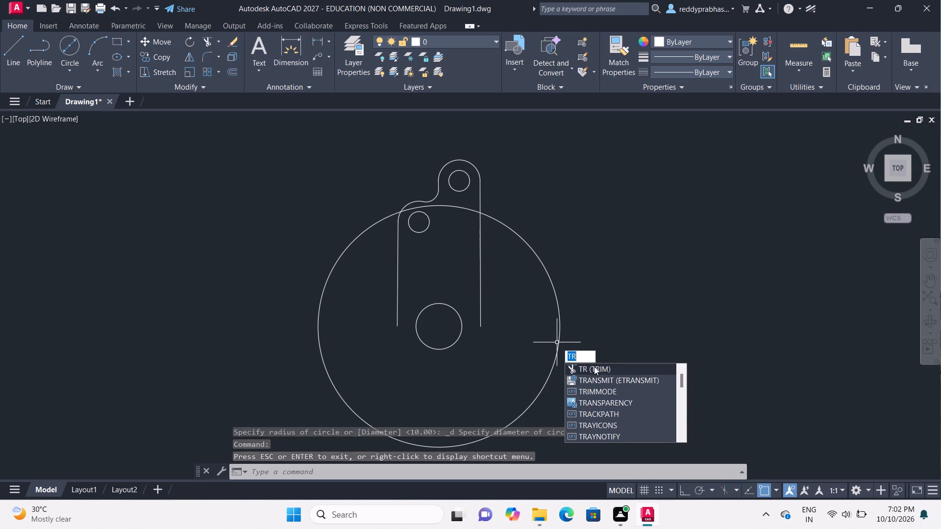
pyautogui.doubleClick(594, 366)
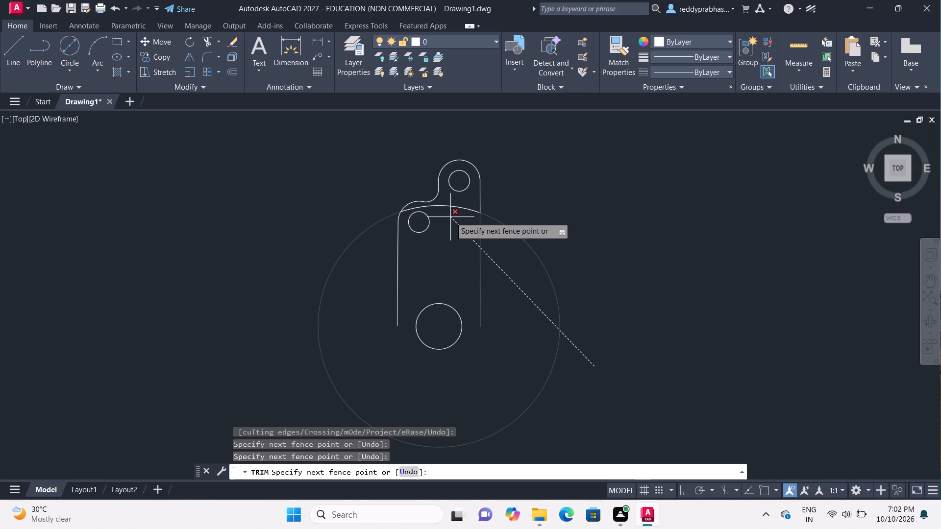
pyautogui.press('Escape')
# Trim away the upper arc of the 116 mm diameter circle that crosses between the arm's two side edges.
pyautogui.write('tr')
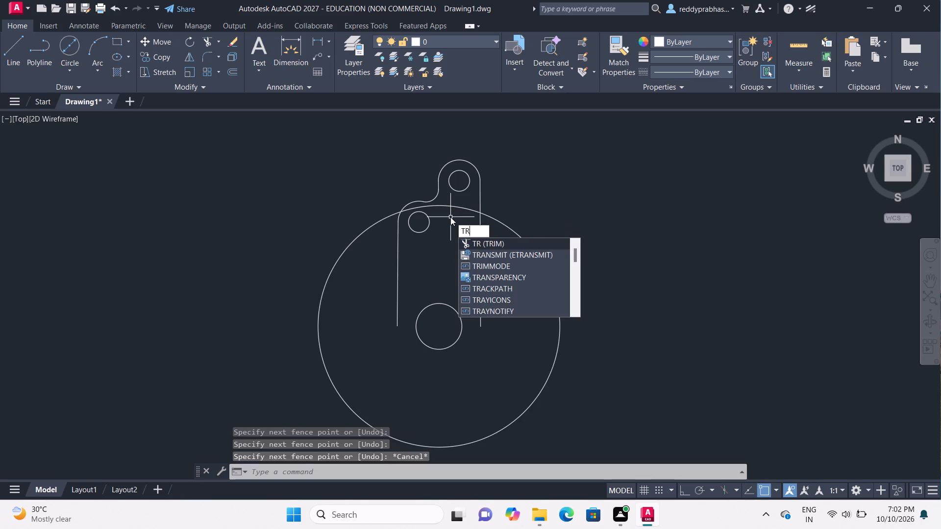
pyautogui.click(473, 241)
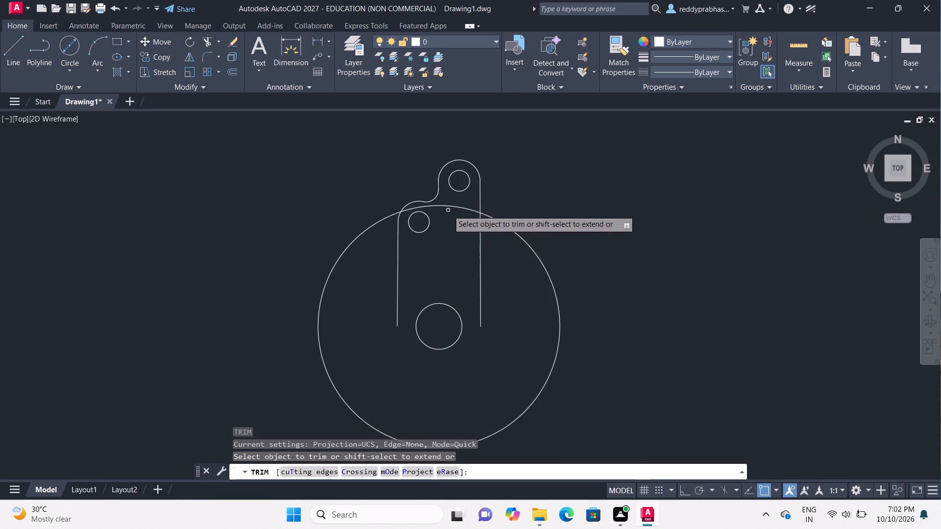
pyautogui.doubleClick(449, 208)
pyautogui.scroll(1, 440, 231)
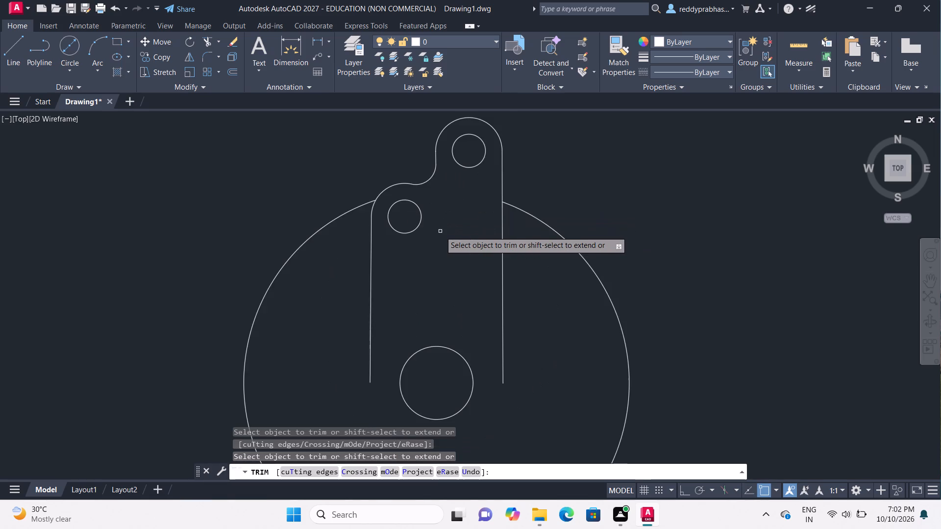
pyautogui.scroll(1, 440, 231)
pyautogui.press('Escape')
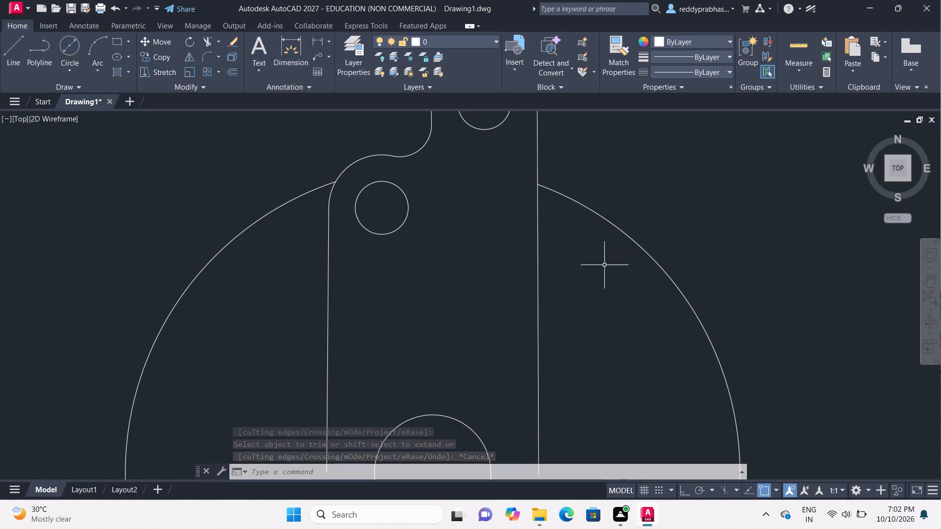
# Draw a circle of radius 40 mm concentric with the 22 mm diameter circle at the base.
pyautogui.scroll(-1, 604, 265)
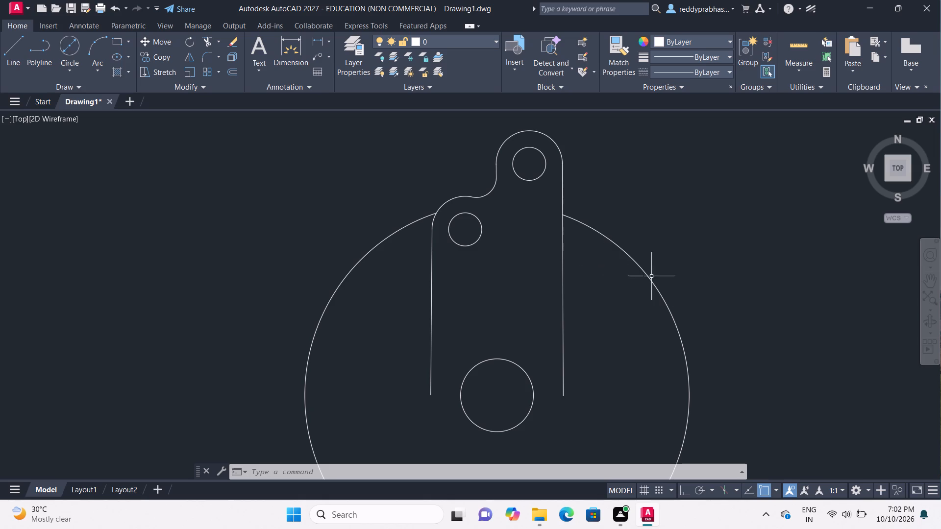
pyautogui.doubleClick(932, 282)
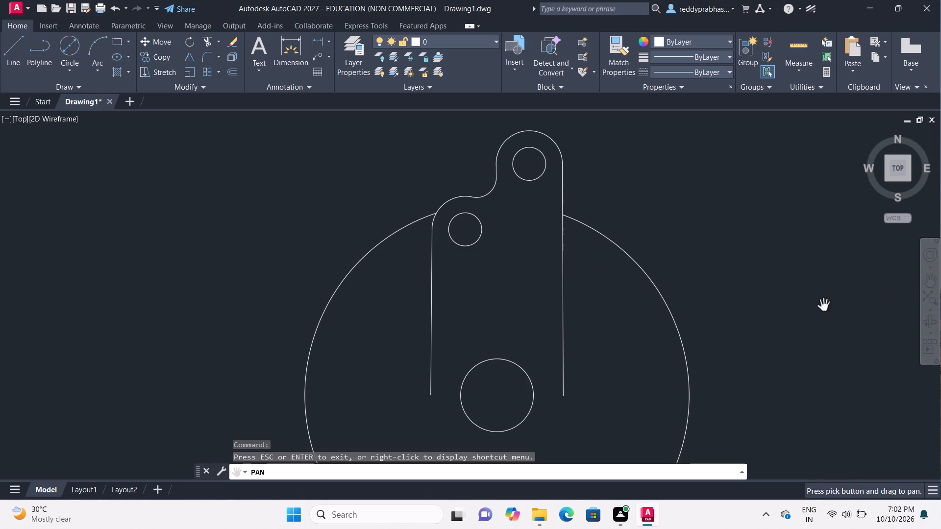
pyautogui.moveTo(794, 320); pyautogui.dragTo(769, 226)
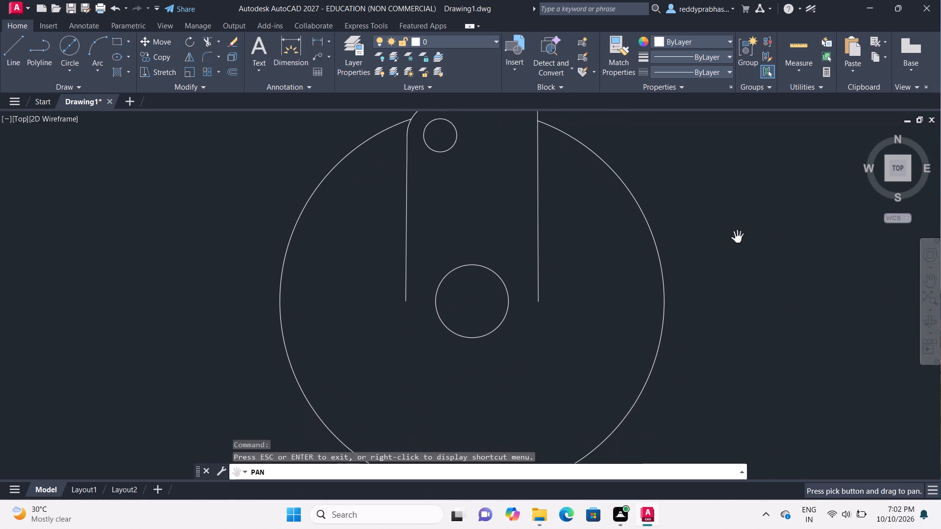
pyautogui.scroll(-1, 737, 238)
pyautogui.moveTo(736, 238); pyautogui.dragTo(600, 263)
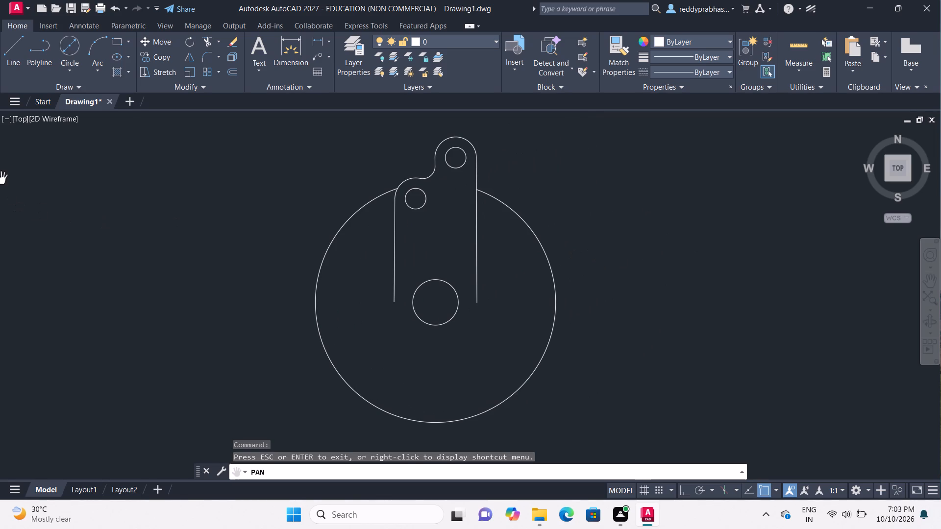
pyautogui.press('Escape')
pyautogui.click(74, 64)
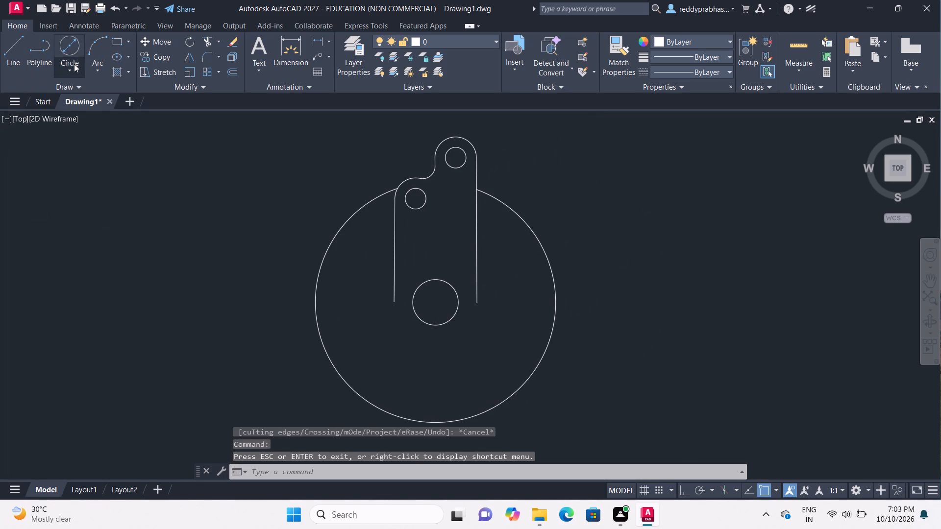
pyautogui.click(80, 85)
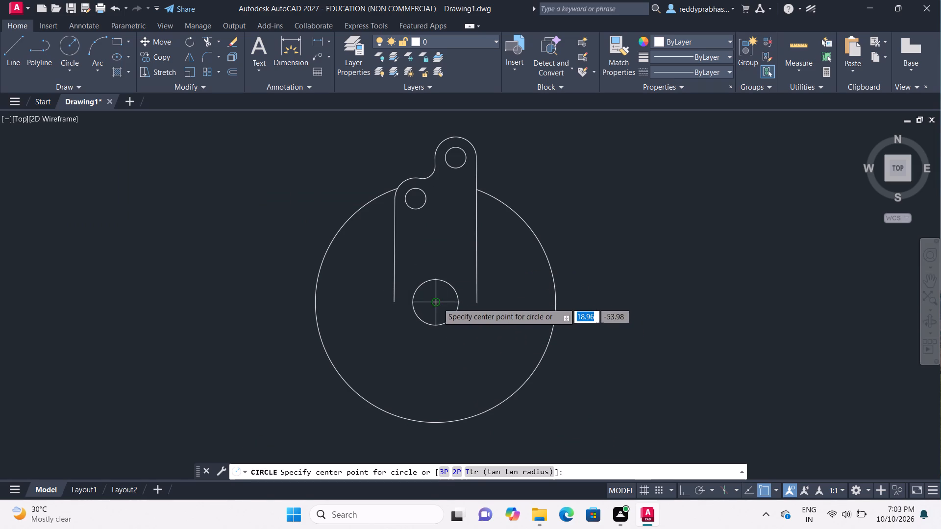
pyautogui.click(438, 303)
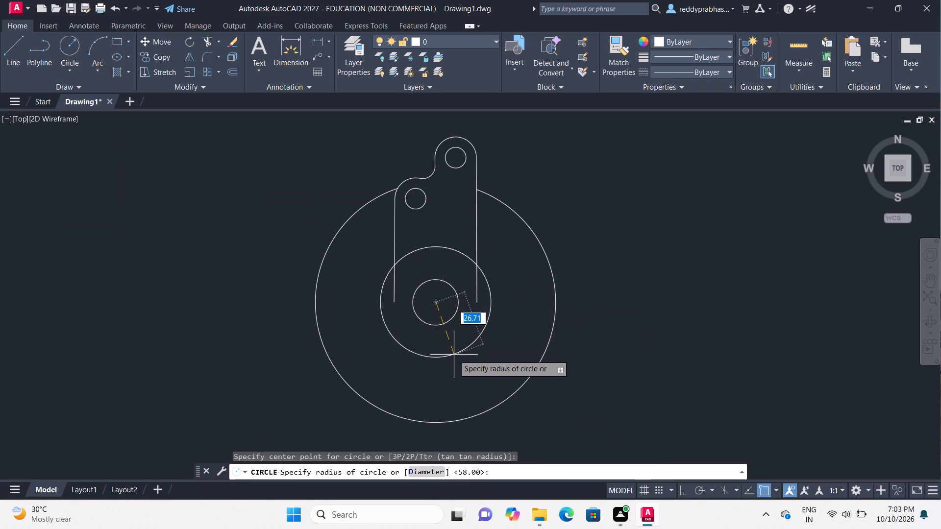
pyautogui.write('40')
pyautogui.press('Return')
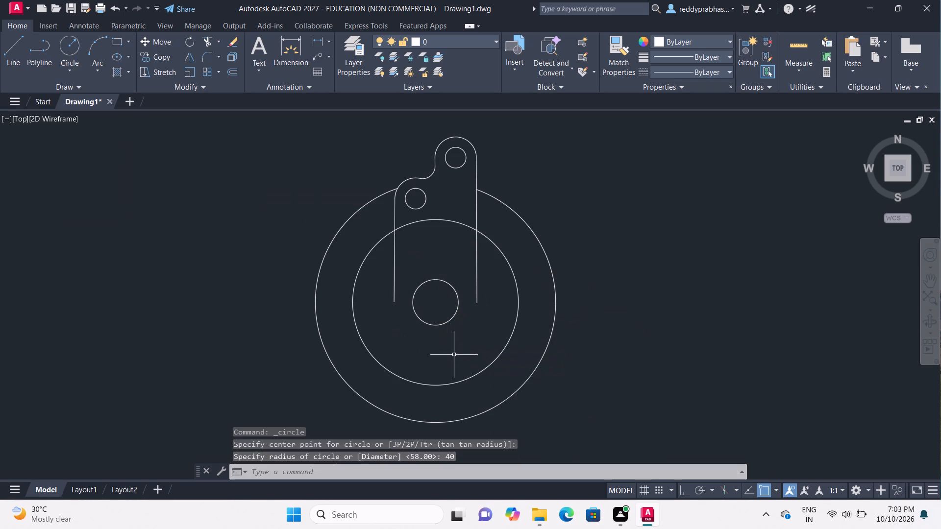
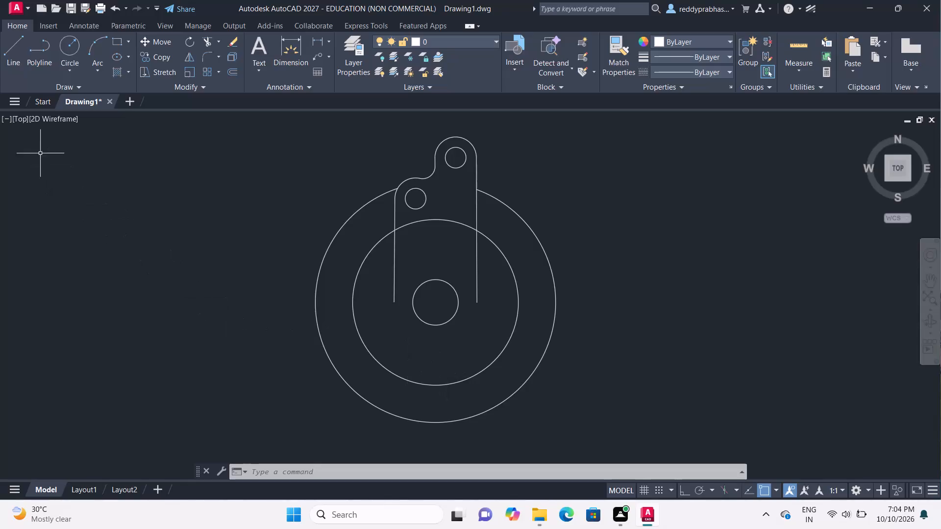
# Draw a 65 mm line from the centre of the base circles at an angle of -45 degrees.
pyautogui.click(11, 64)
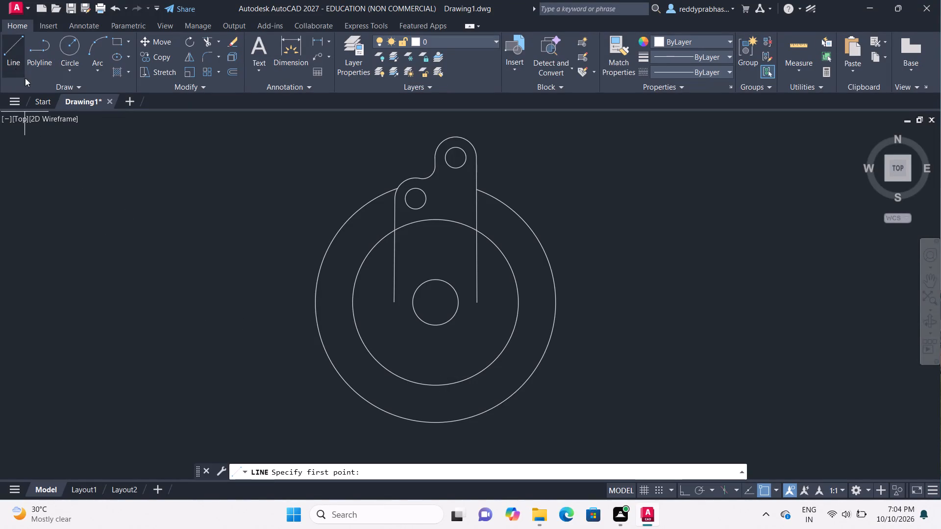
pyautogui.click(435, 304)
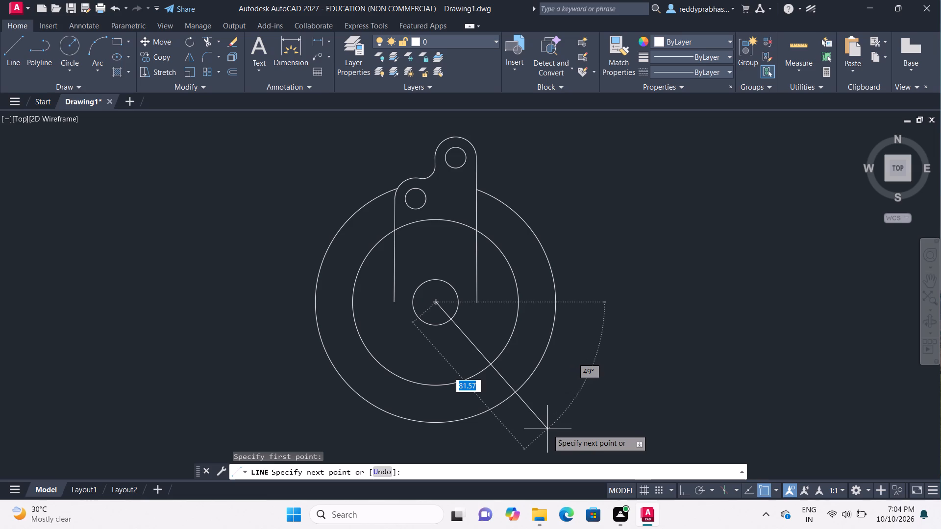
pyautogui.write('65')
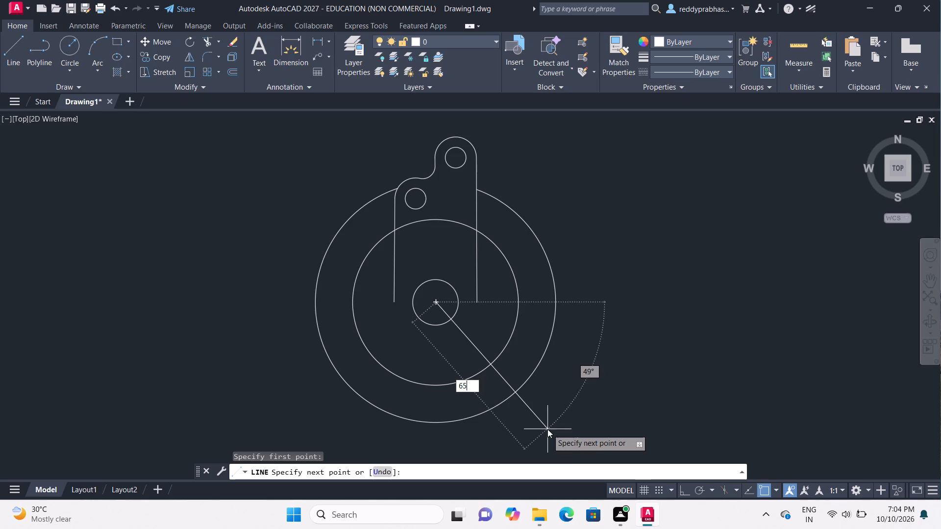
pyautogui.press('shift+less')
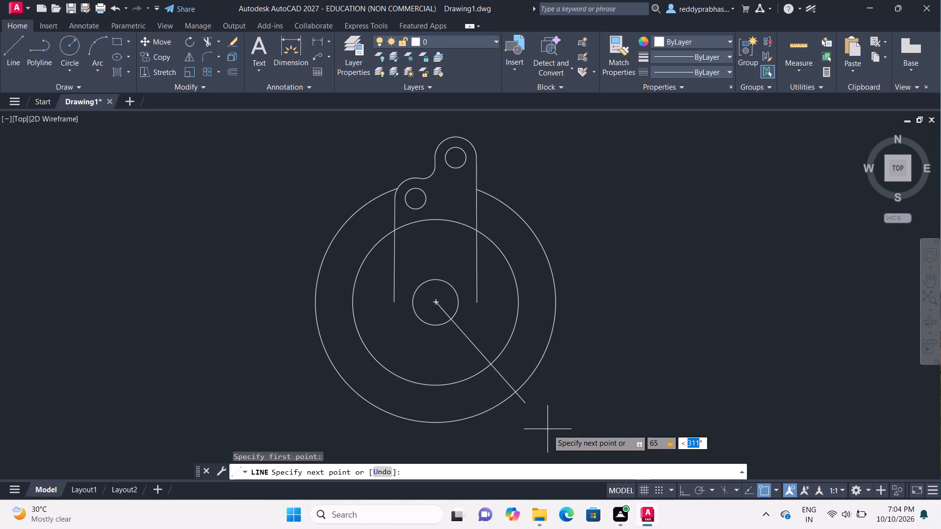
pyautogui.press('BackSpace')
pyautogui.press('=')
pyautogui.press('BackSpace')
pyautogui.press('-')
pyautogui.write('45')
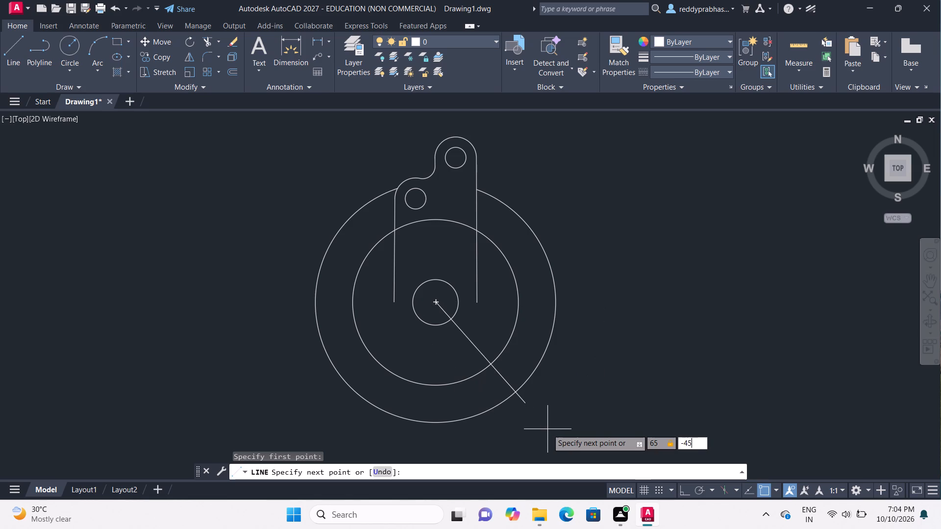
pyautogui.press('Return')
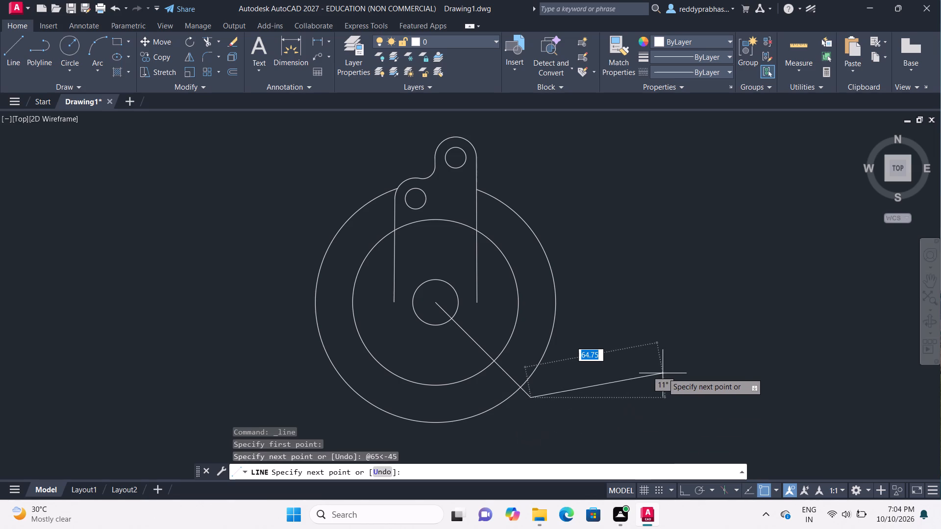
pyautogui.press('`')
pyautogui.press('Escape')
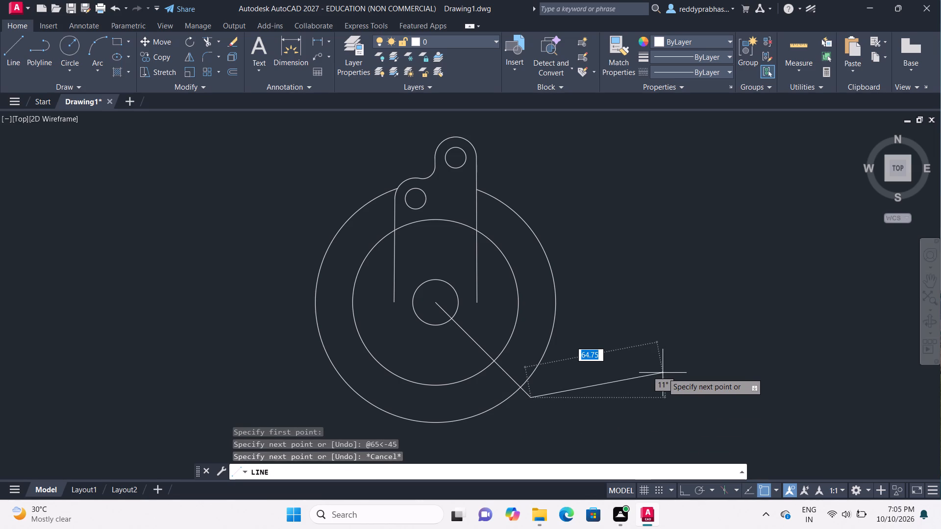
pyautogui.press('Escape')
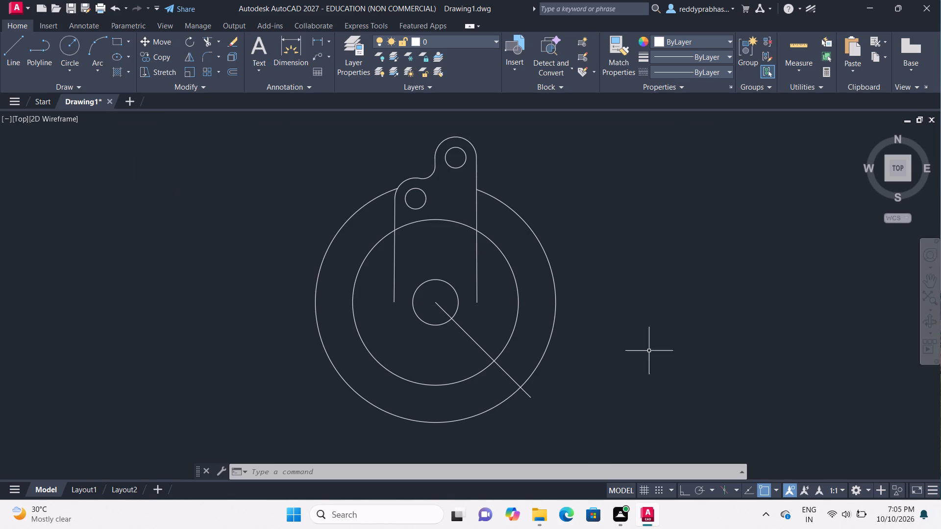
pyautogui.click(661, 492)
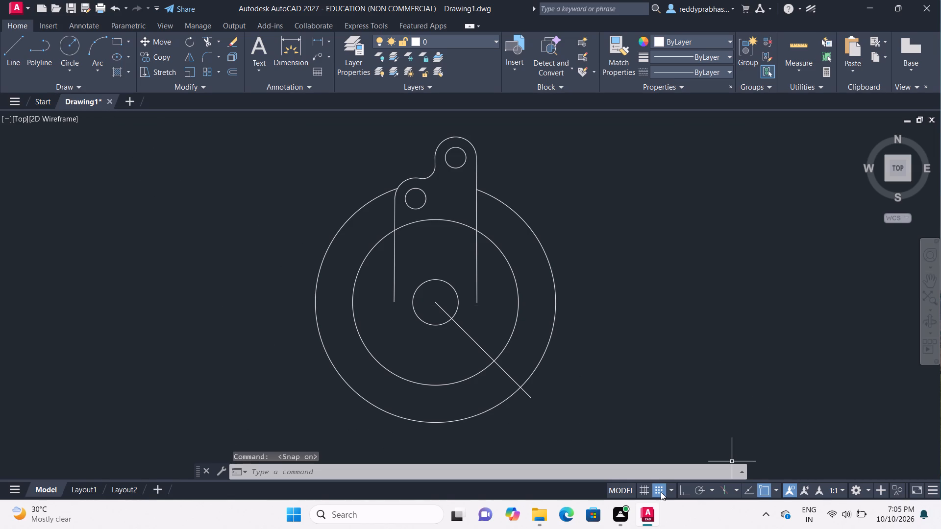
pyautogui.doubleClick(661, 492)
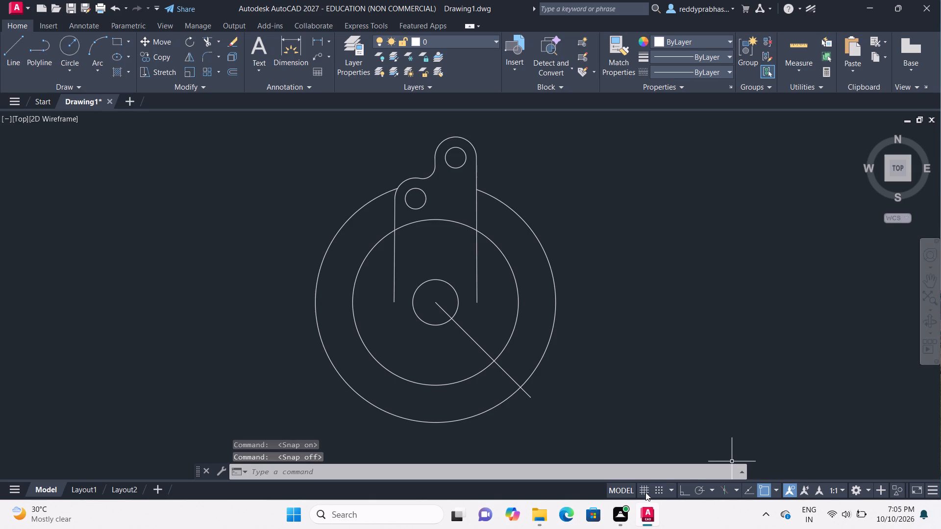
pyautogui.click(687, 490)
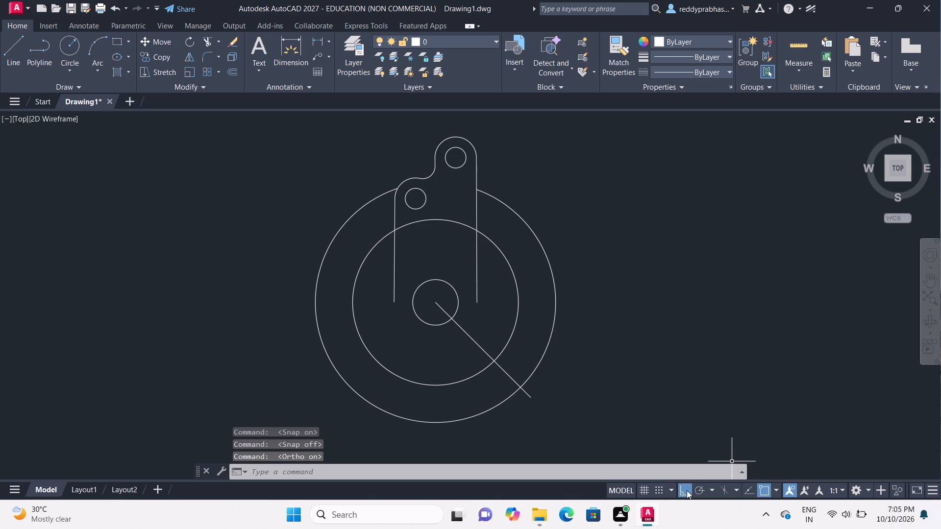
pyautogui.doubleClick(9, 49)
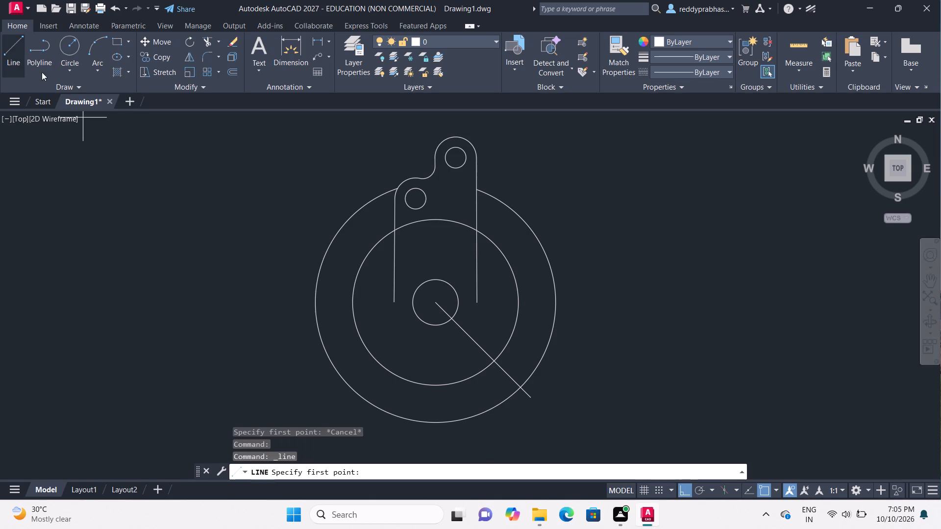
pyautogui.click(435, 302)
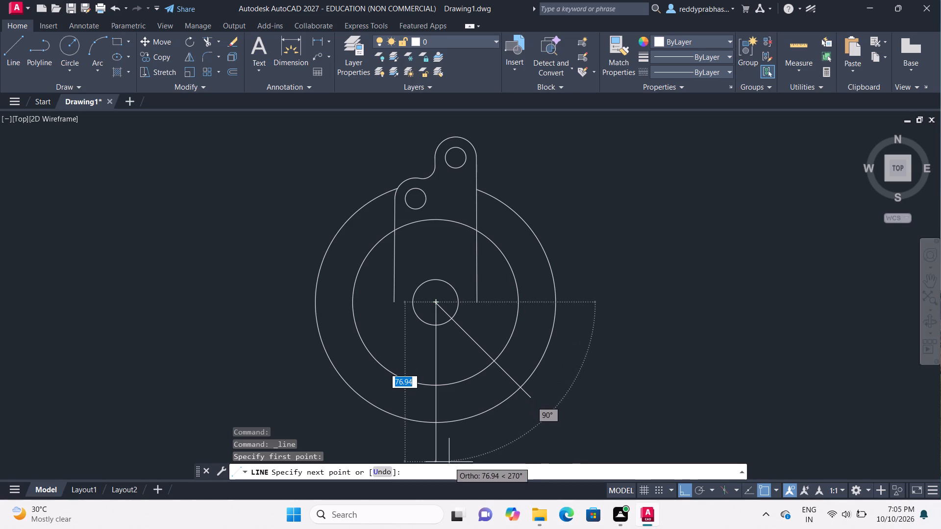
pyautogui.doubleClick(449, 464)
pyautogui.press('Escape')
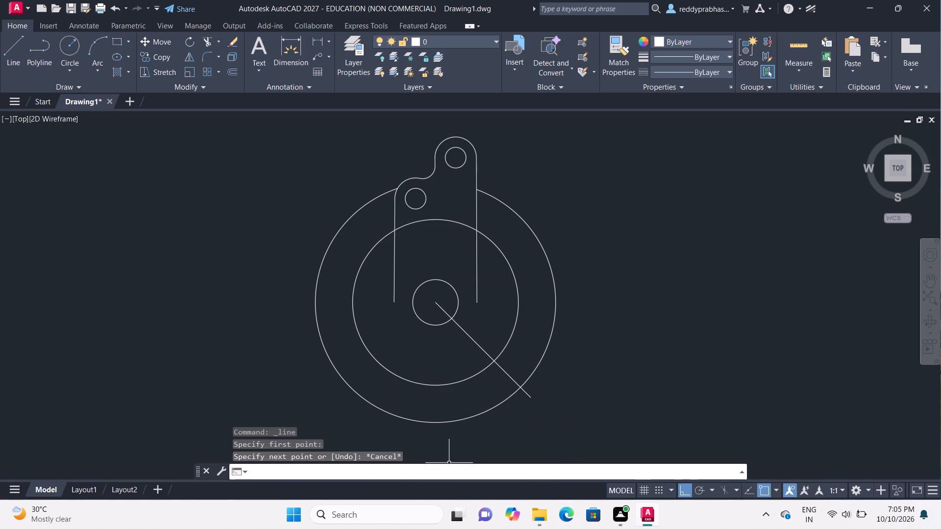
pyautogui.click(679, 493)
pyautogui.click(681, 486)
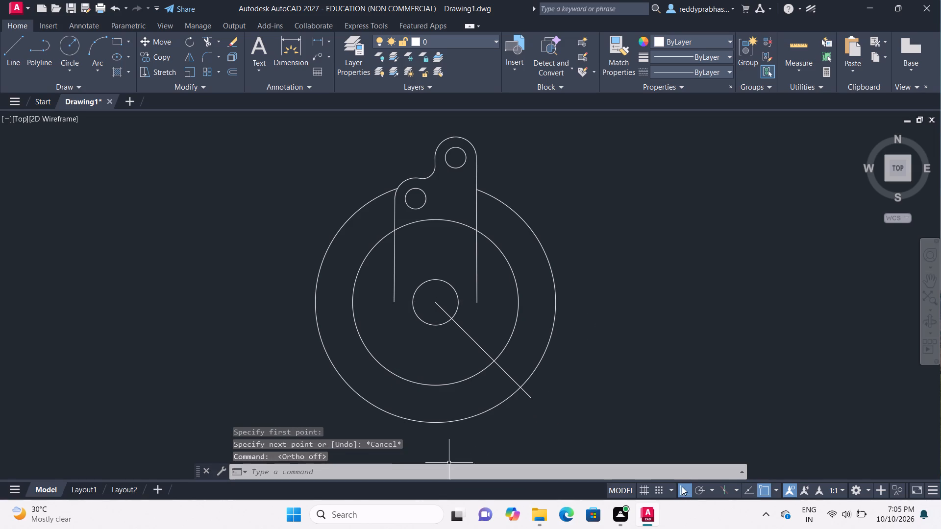
# Draw a vertical line about 87 mm long straight down from the centre of the base circles, using Ortho mode only for this line.
pyautogui.click(922, 281)
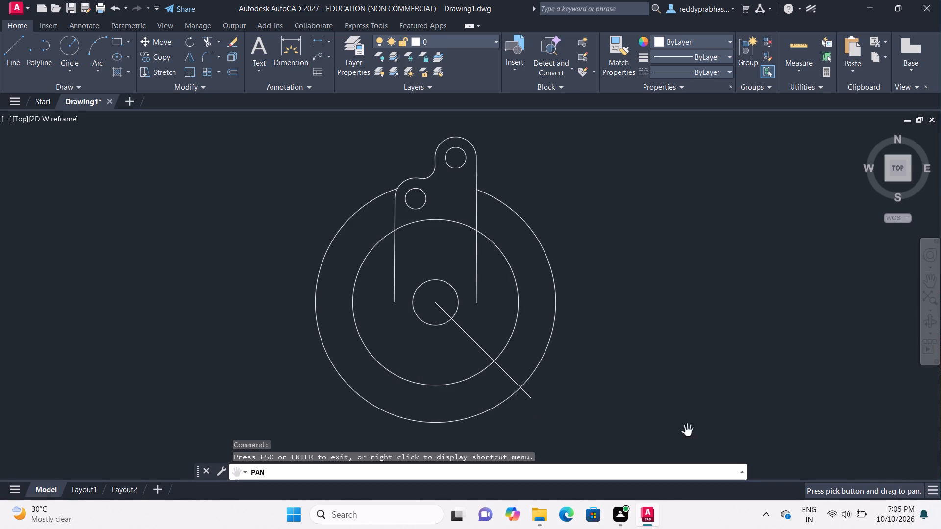
pyautogui.moveTo(633, 443); pyautogui.dragTo(642, 402)
pyautogui.press('Escape')
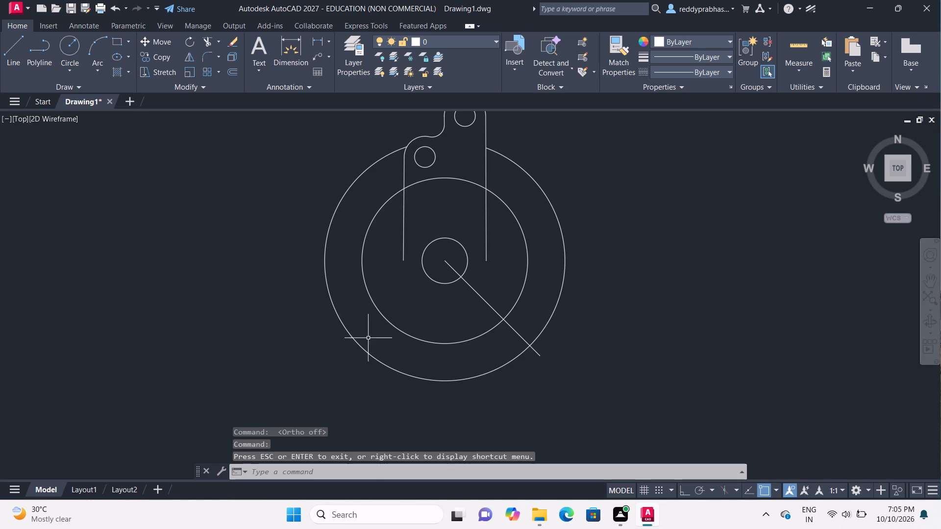
pyautogui.click(680, 489)
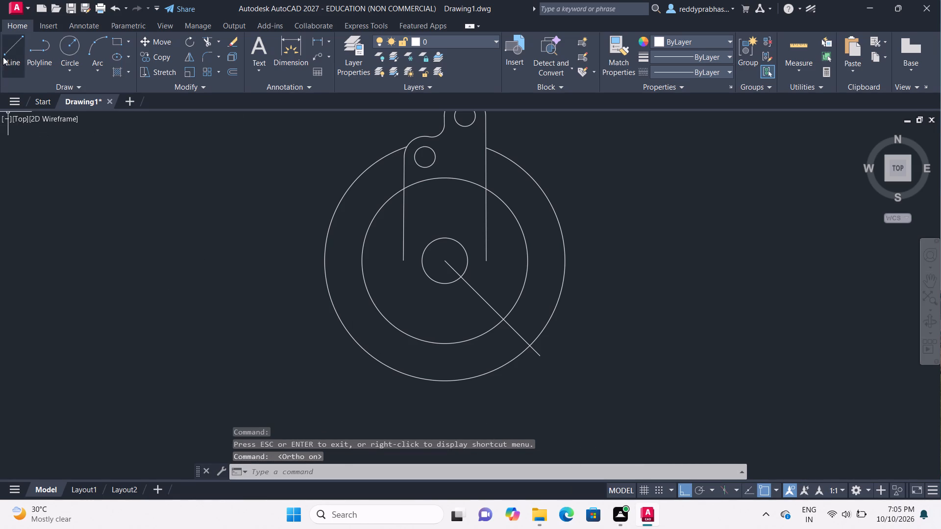
pyautogui.click(3, 56)
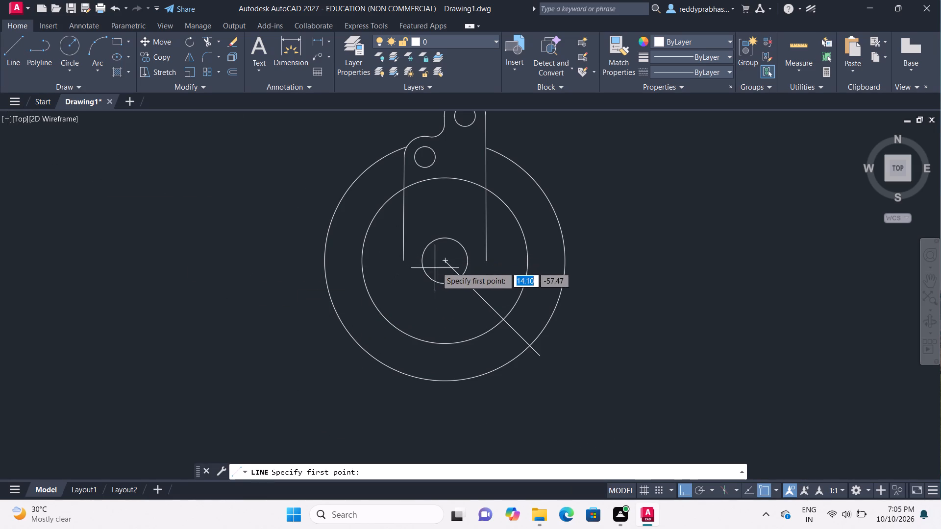
pyautogui.click(446, 263)
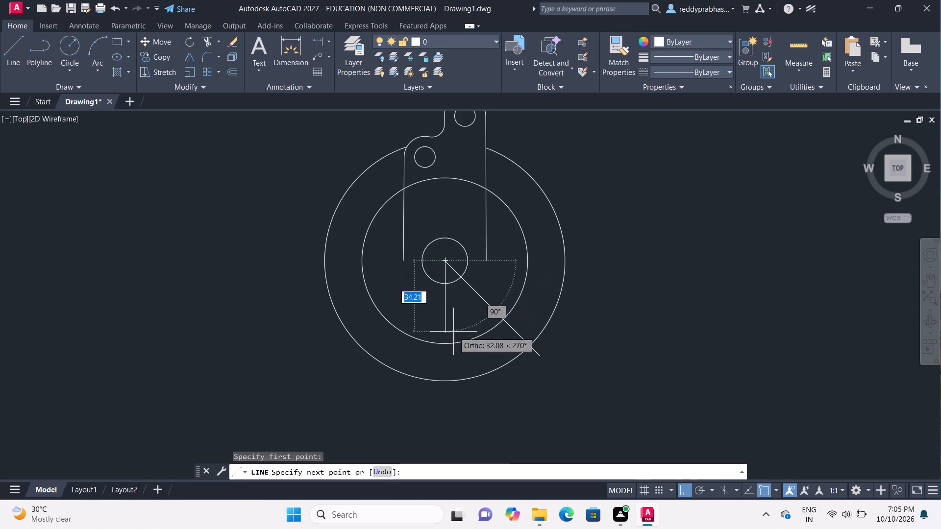
pyautogui.click(446, 442)
pyautogui.press('Escape')
pyautogui.press('Escape')
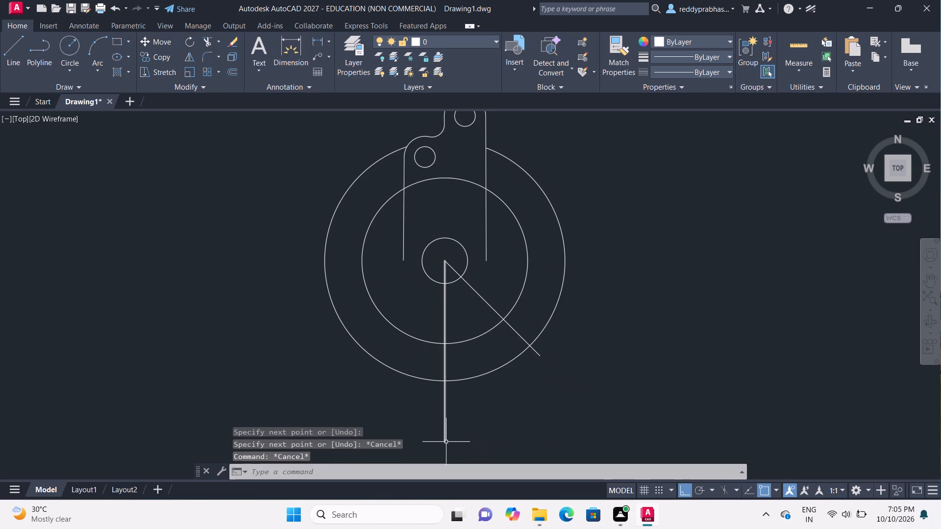
pyautogui.click(692, 490)
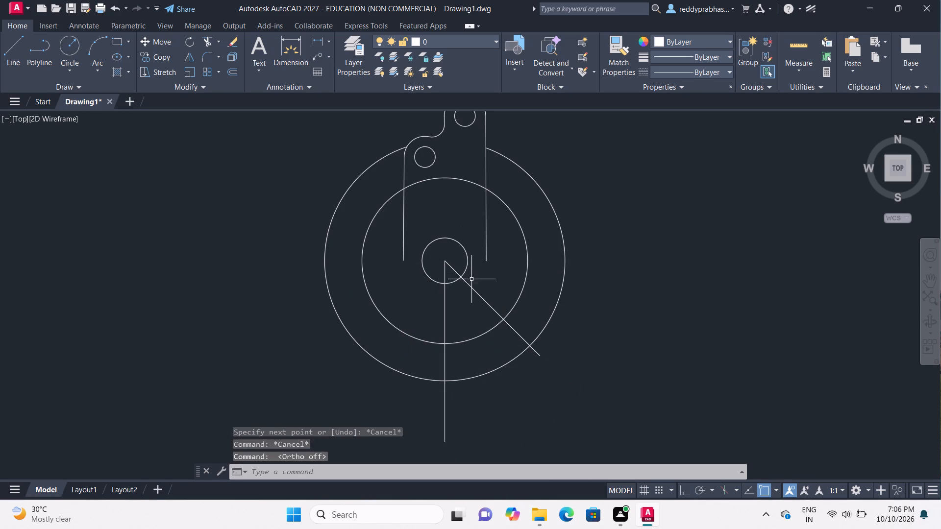
# Mirror the 65 mm angled line about the vertical centre line, keeping the source line.
pyautogui.click(473, 286)
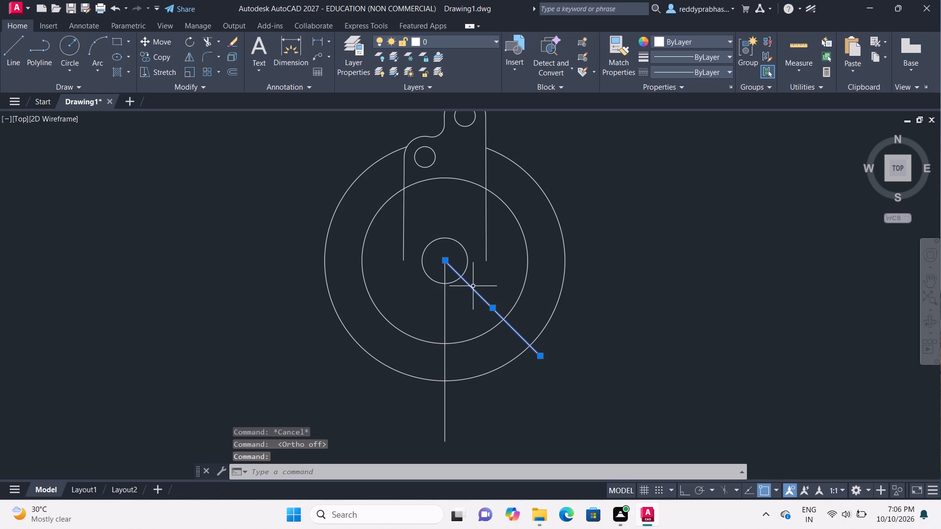
pyautogui.write('mi')
pyautogui.click(496, 314)
pyautogui.click(441, 261)
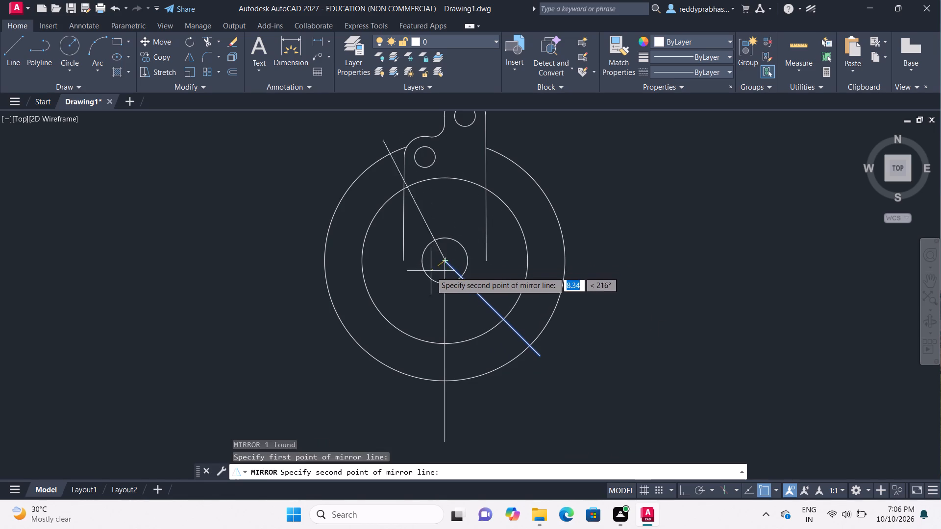
pyautogui.click(444, 311)
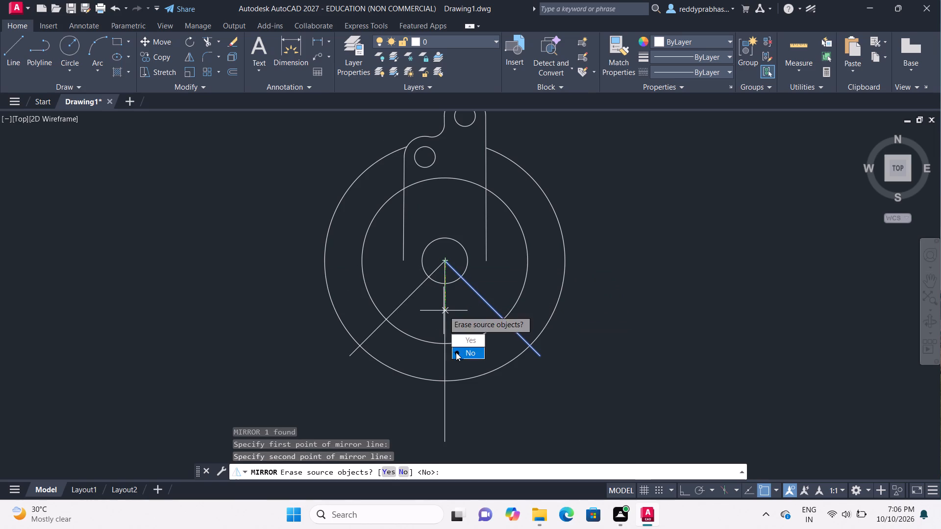
pyautogui.moveTo(456, 352); pyautogui.dragTo(444, 311)
pyautogui.press('Escape')
pyautogui.press('Escape')
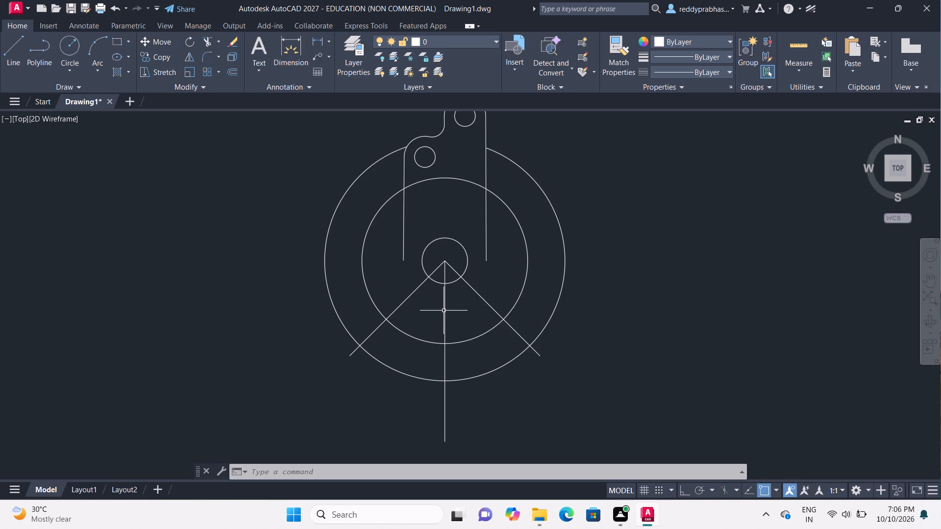
# Trim the 80 mm diameter circle down to its lower arc between the two angled lines.
pyautogui.write('tr')
pyautogui.click(471, 336)
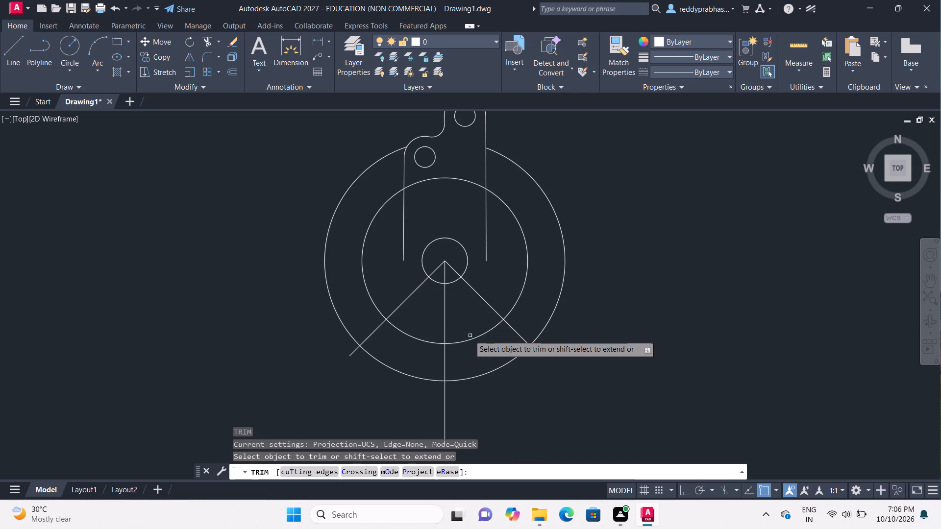
pyautogui.doubleClick(370, 224)
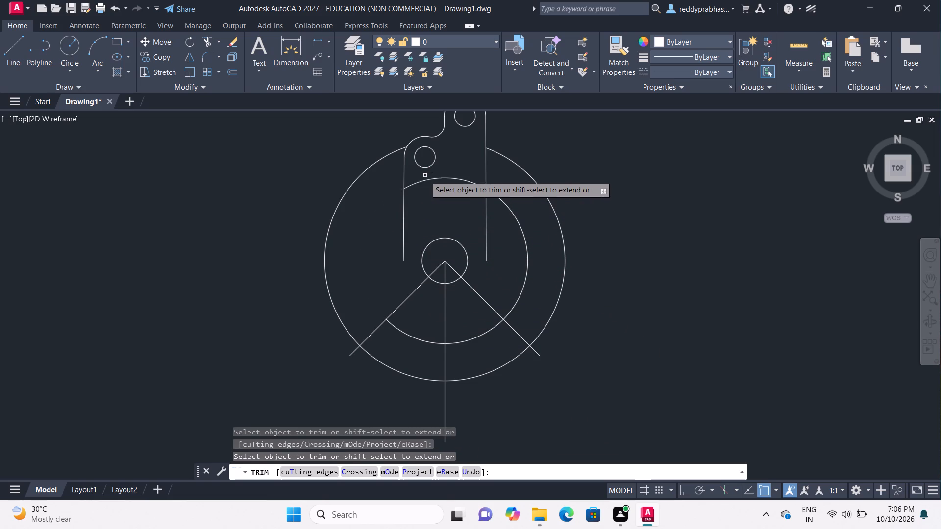
pyautogui.click(425, 182)
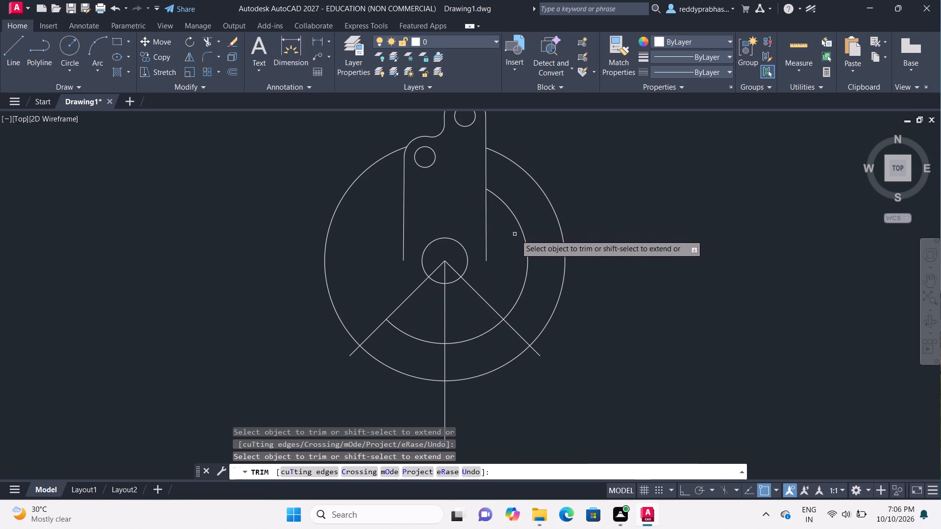
pyautogui.click(524, 243)
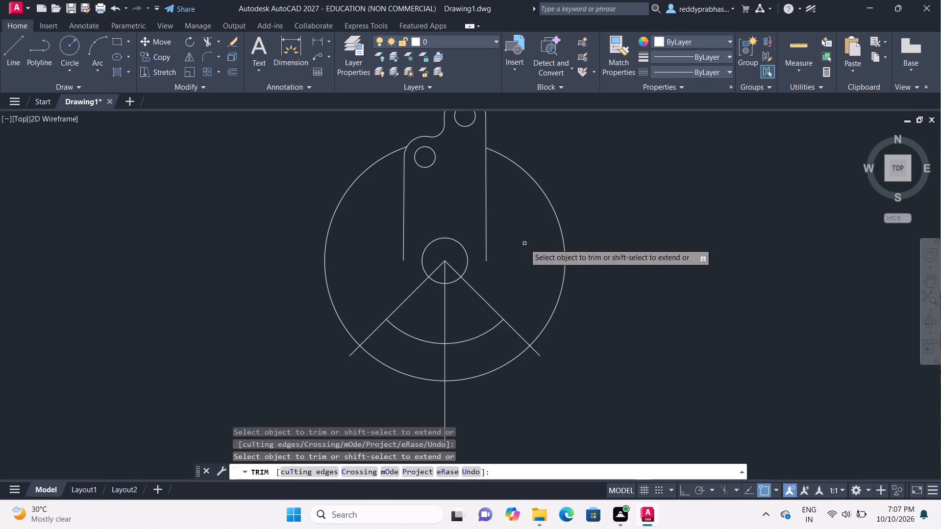
pyautogui.press('Escape')
pyautogui.press('Escape')
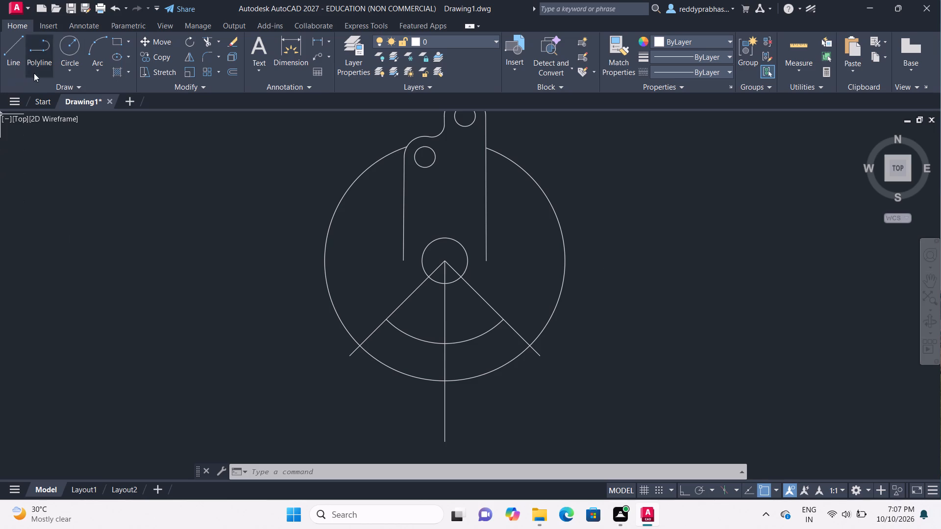
# Draw a circle of 10 mm radius centred where the 40 mm radius arc meets the lower-left 45-degree line.
pyautogui.doubleClick(74, 72)
pyautogui.click(76, 66)
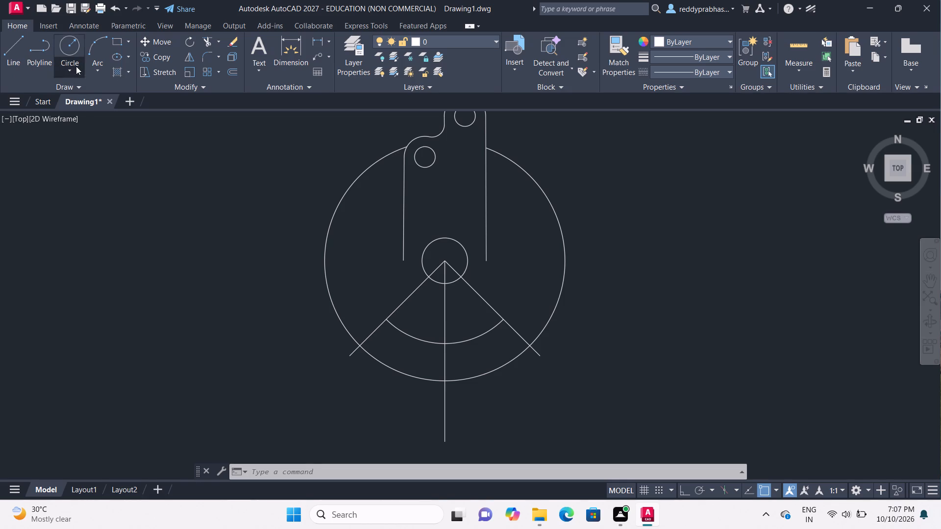
pyautogui.click(87, 90)
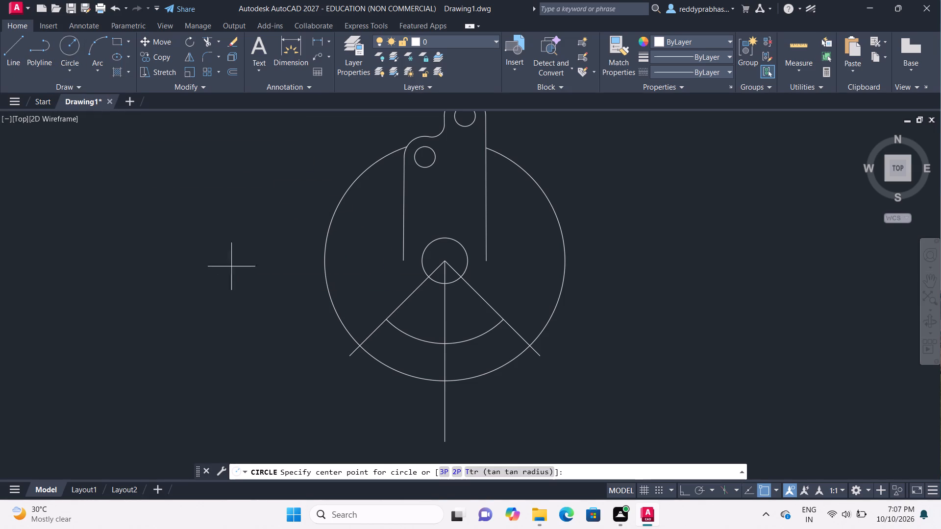
pyautogui.doubleClick(388, 319)
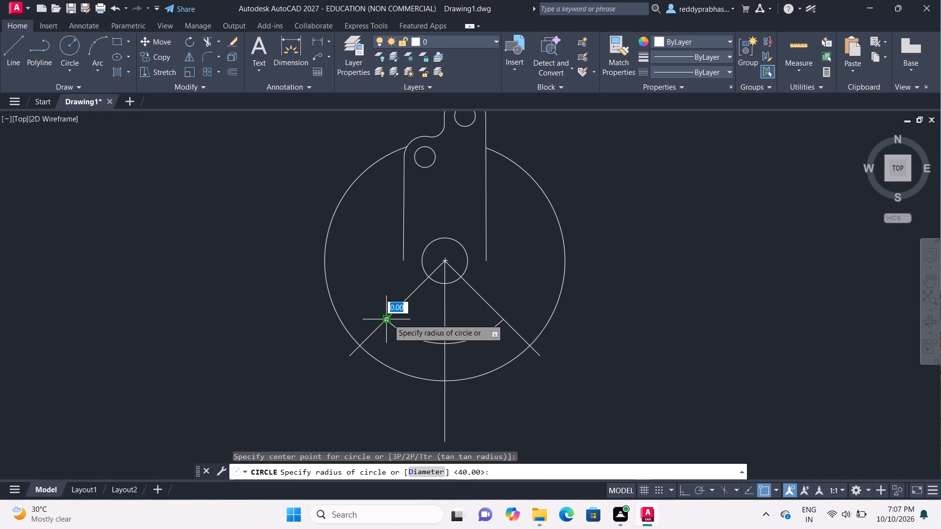
pyautogui.write('10')
pyautogui.press('Return')
pyautogui.press('Escape')
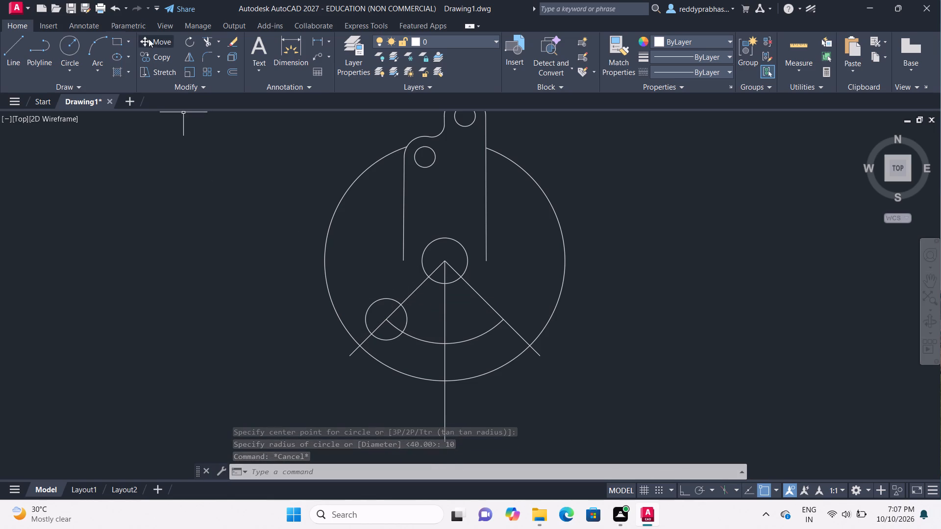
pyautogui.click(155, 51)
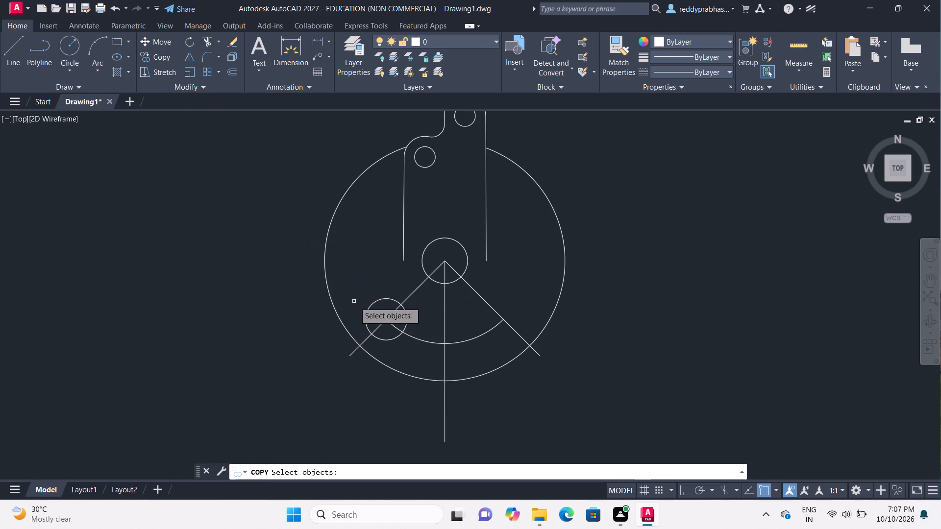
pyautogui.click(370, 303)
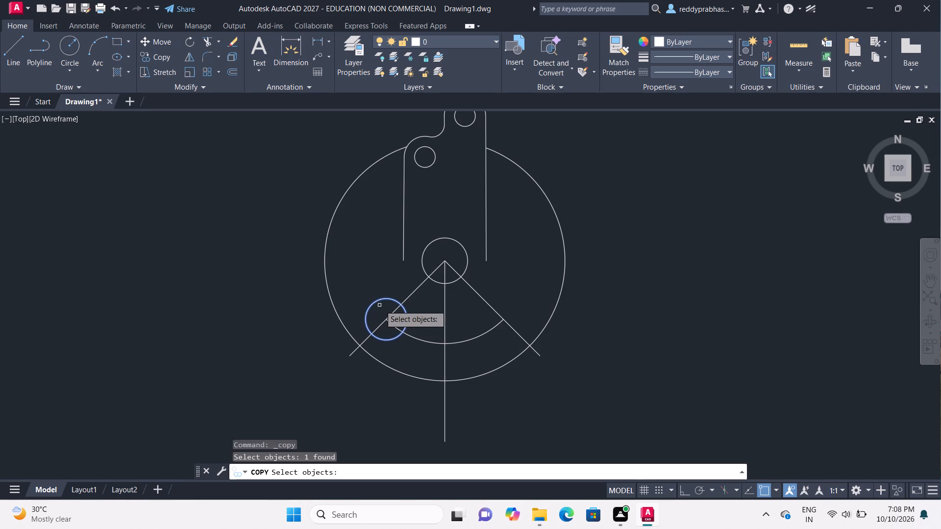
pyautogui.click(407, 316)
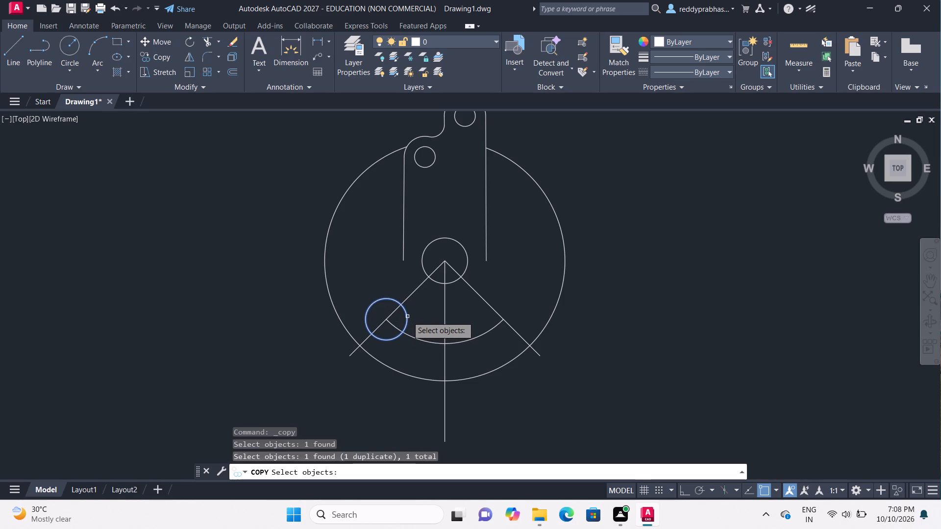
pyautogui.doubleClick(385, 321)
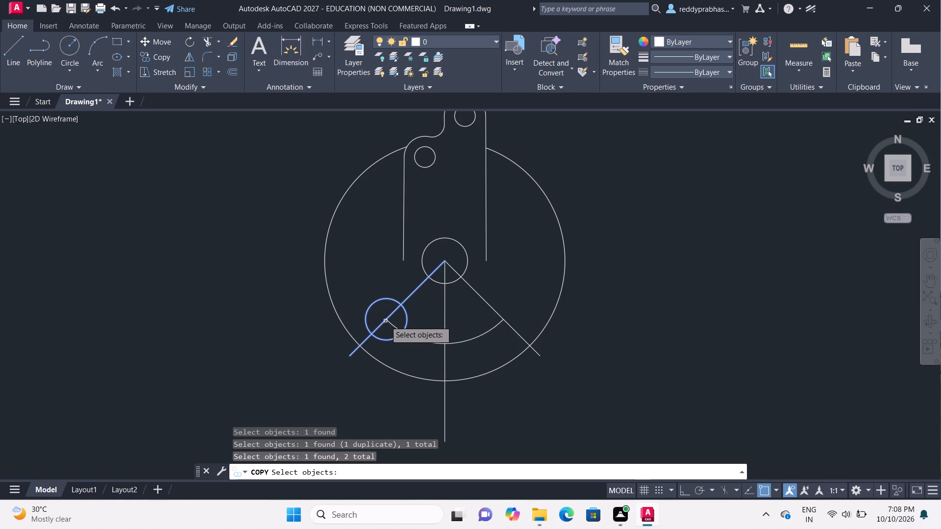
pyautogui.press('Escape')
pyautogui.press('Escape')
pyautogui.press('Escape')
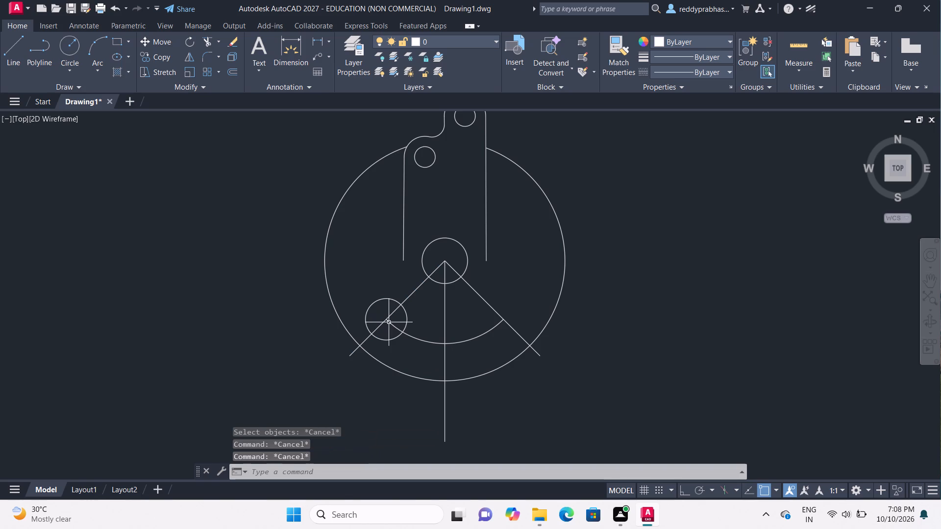
# Mirror the 10 mm radius circle about the vertical centre line, keeping the source circle.
pyautogui.doubleClick(369, 304)
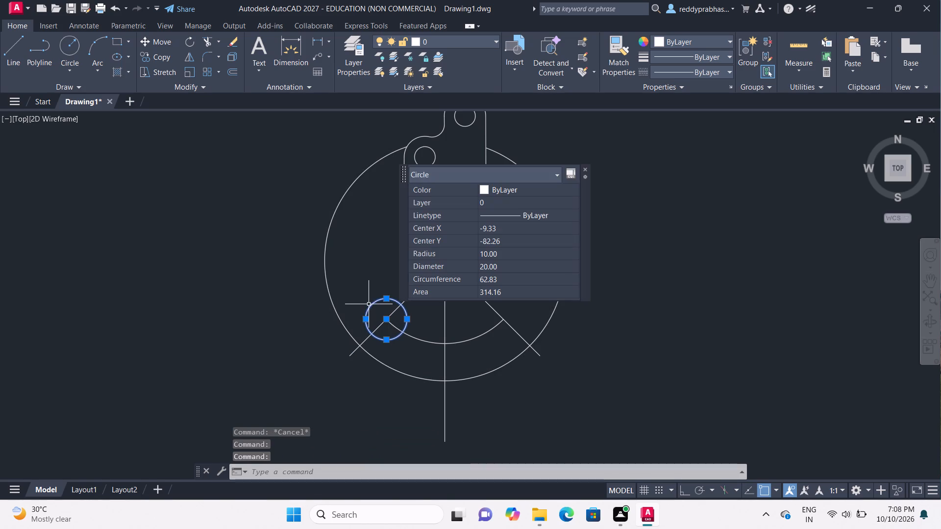
pyautogui.click(183, 55)
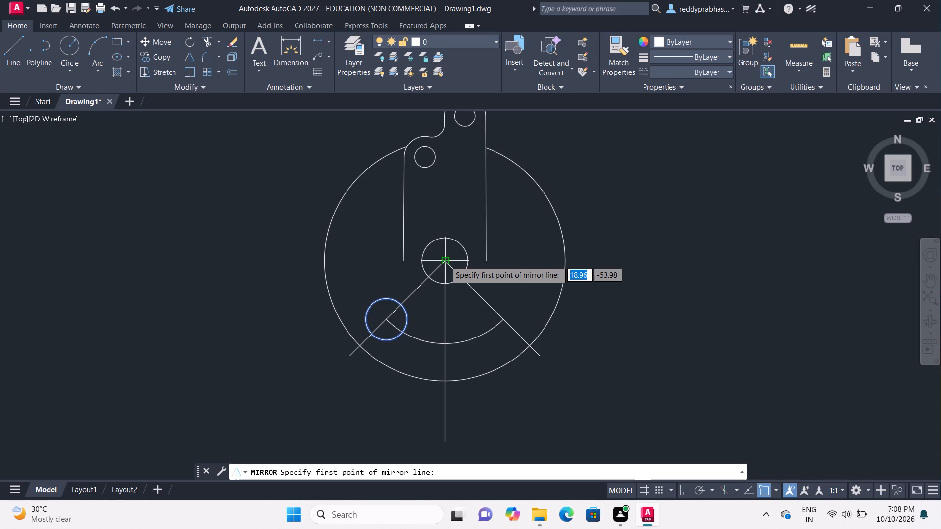
pyautogui.doubleClick(447, 263)
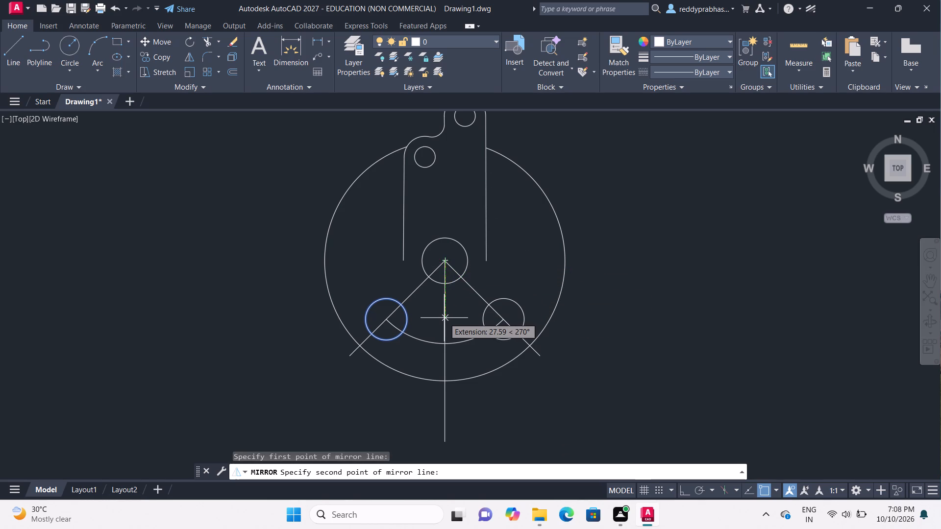
pyautogui.doubleClick(444, 318)
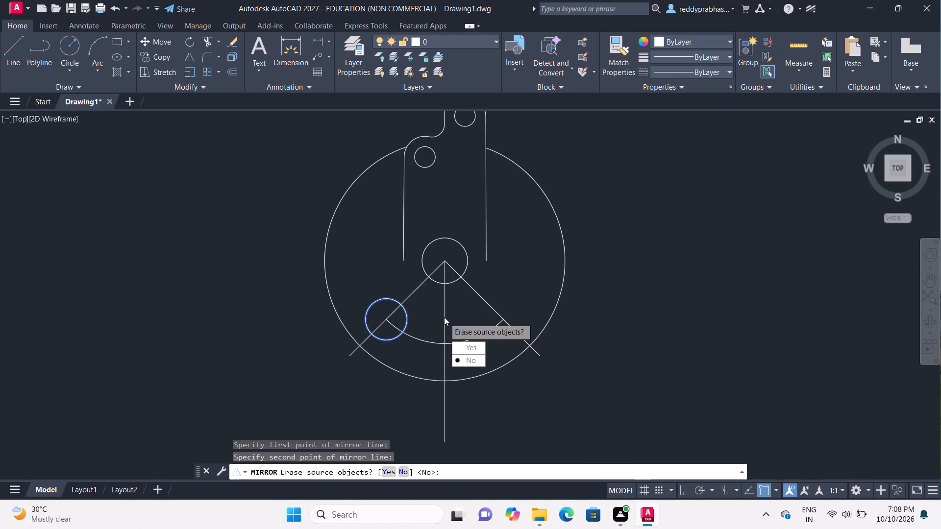
pyautogui.moveTo(466, 361); pyautogui.dragTo(444, 318)
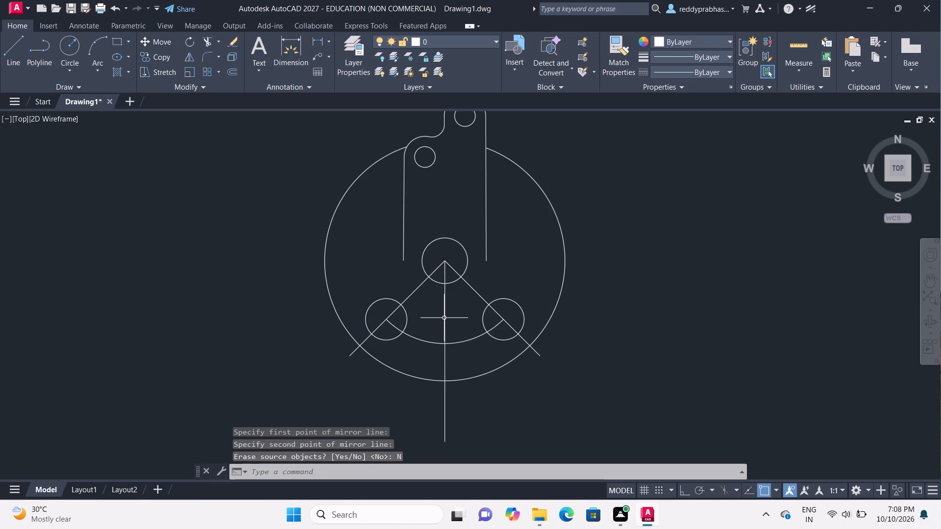
pyautogui.press('Escape')
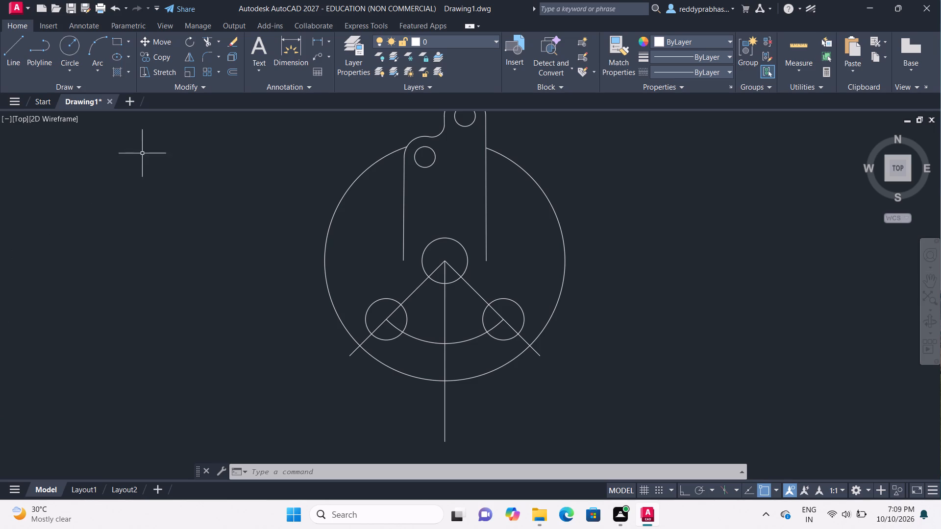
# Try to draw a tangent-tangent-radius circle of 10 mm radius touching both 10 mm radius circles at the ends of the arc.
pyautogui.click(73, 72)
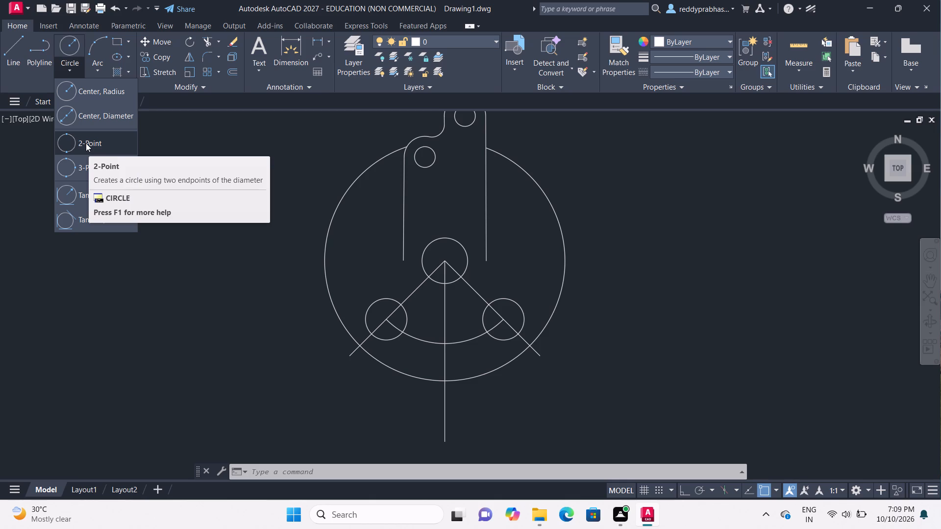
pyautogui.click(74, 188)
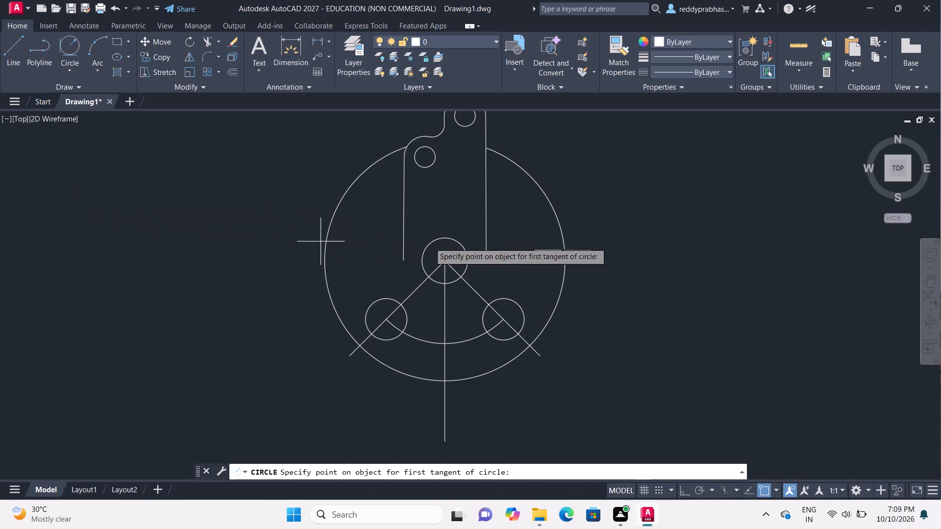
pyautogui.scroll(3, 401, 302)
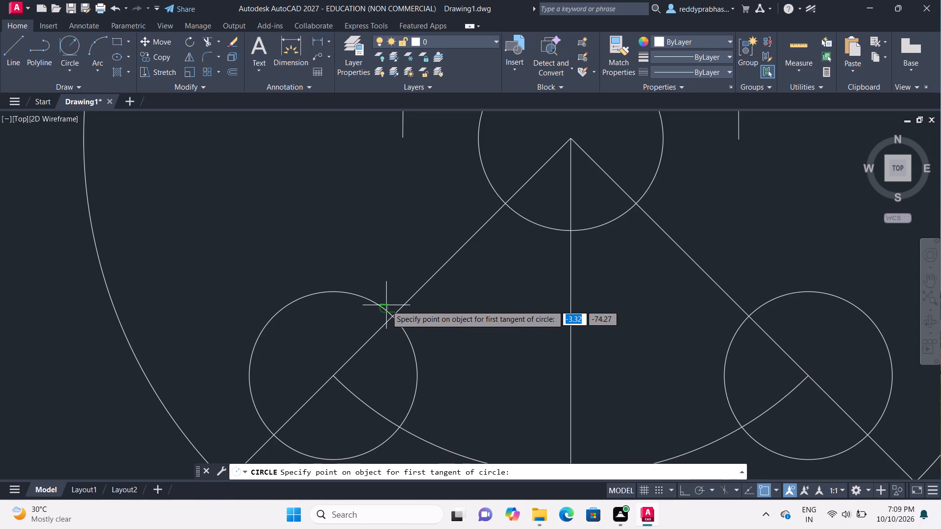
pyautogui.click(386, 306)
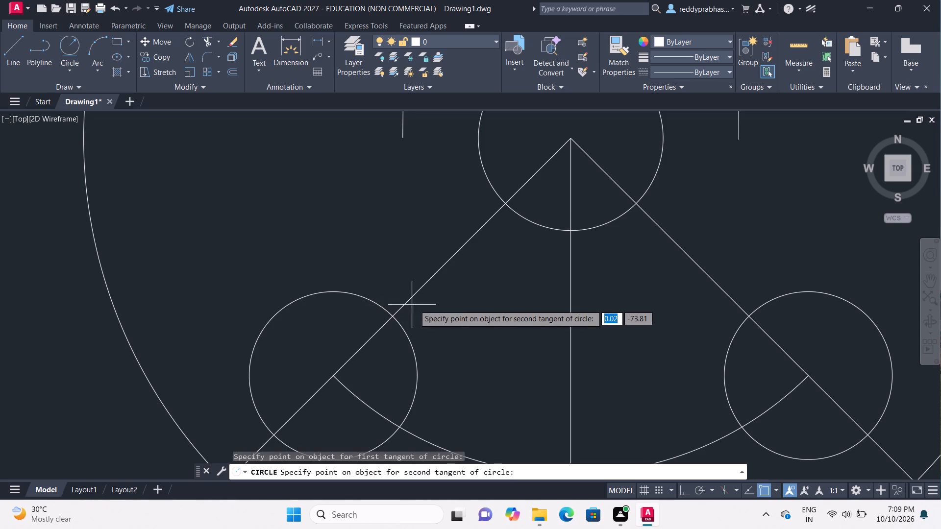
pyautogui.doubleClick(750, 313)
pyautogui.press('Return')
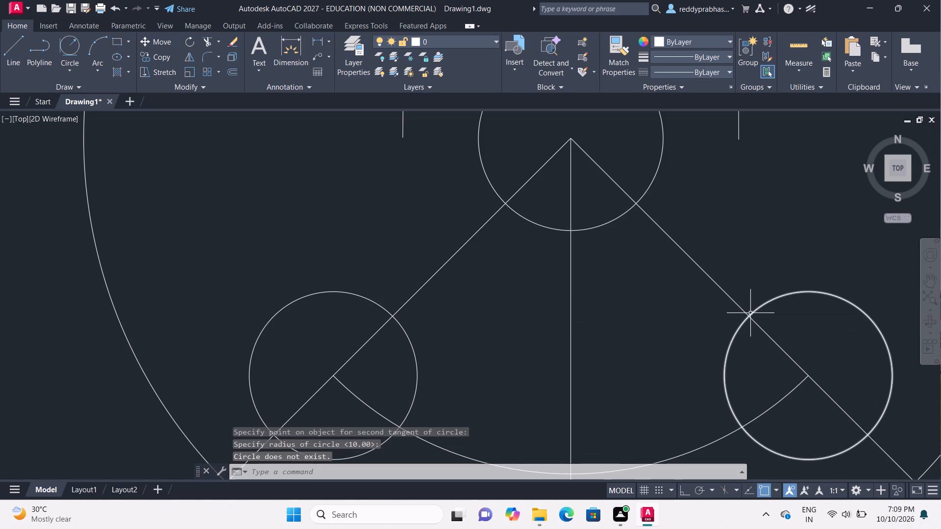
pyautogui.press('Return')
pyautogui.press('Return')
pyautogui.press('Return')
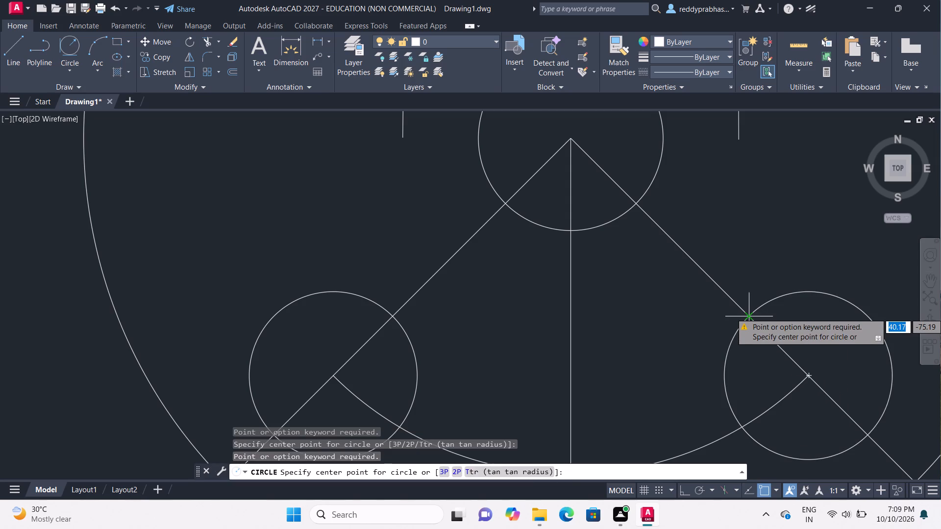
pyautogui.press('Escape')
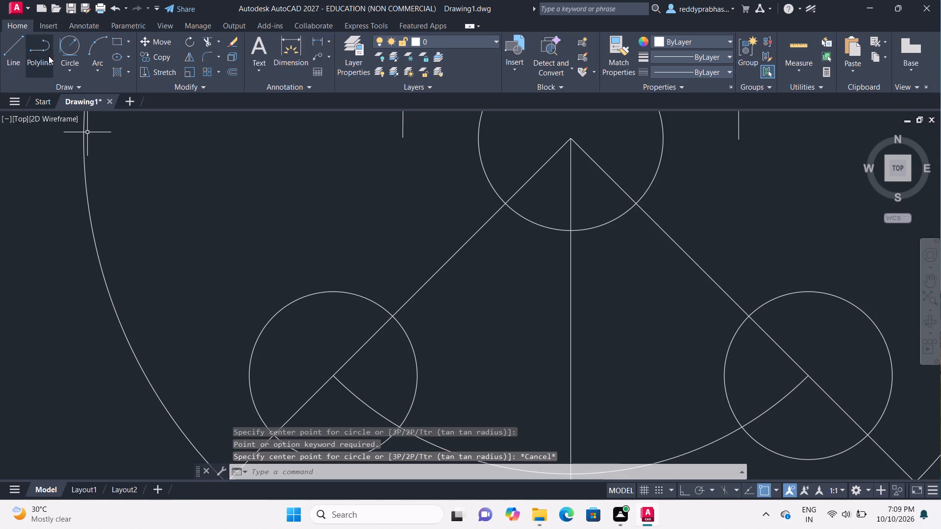
# Draw a circle of about 30 mm radius from the centre of the base circles, reaching the inner sides of both end circles.
pyautogui.doubleClick(60, 58)
pyautogui.doubleClick(75, 72)
pyautogui.doubleClick(75, 56)
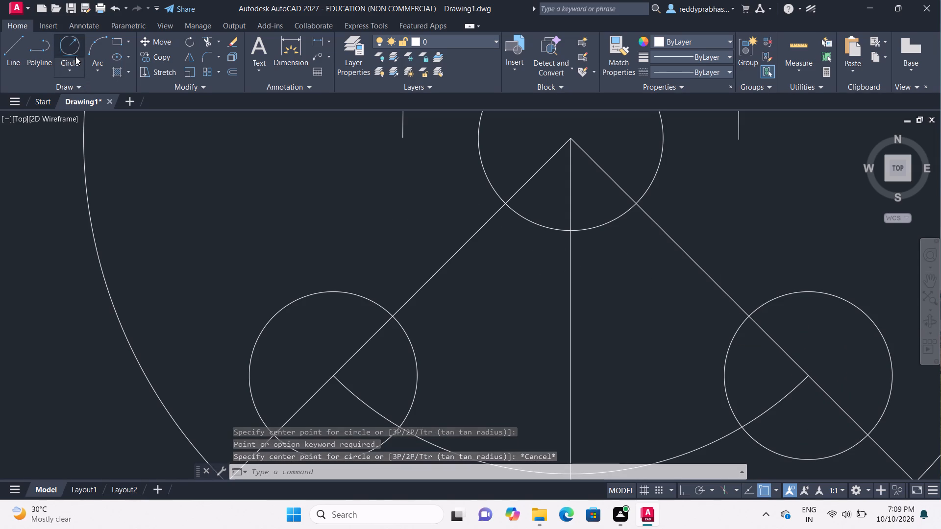
pyautogui.click(75, 63)
pyautogui.click(88, 85)
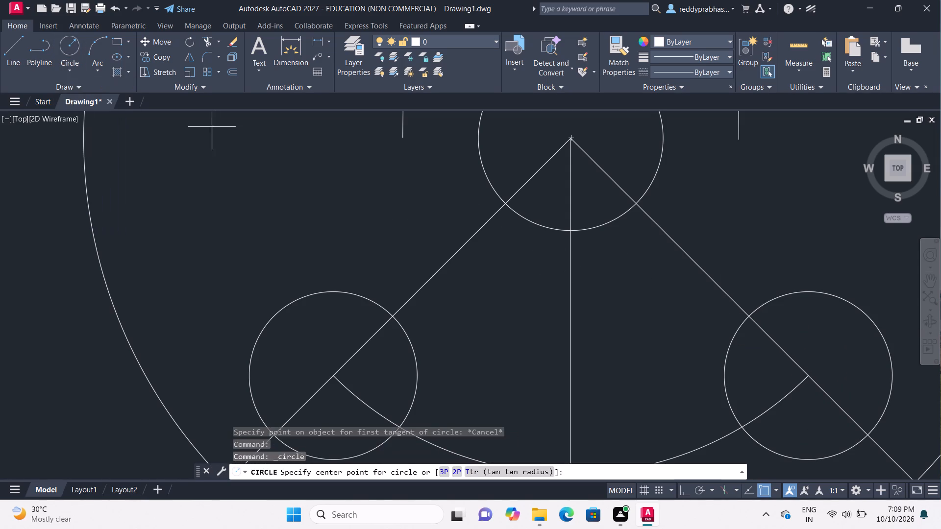
pyautogui.click(572, 140)
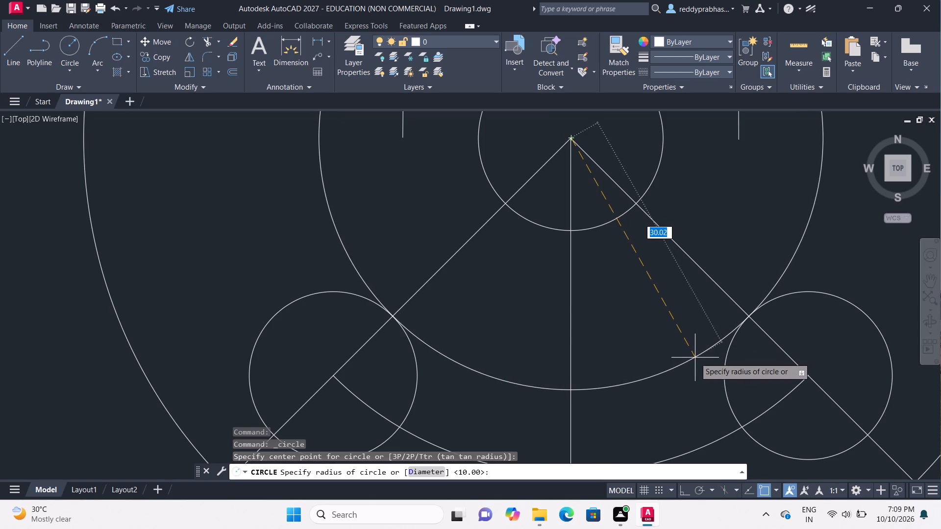
pyautogui.click(695, 358)
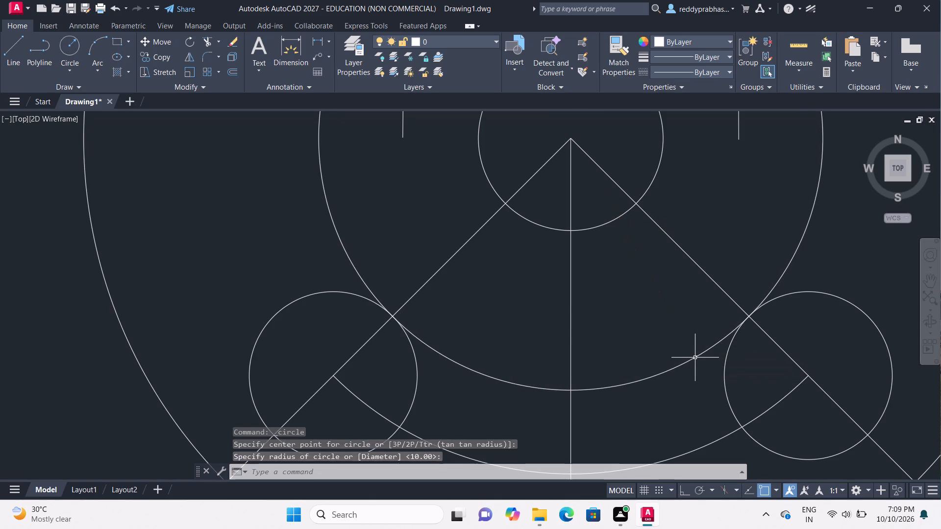
pyautogui.press('Escape')
# Trim the slivers of the 30 mm radius circle inside the lower-right end circle, on both sides of the 45-degree line.
pyautogui.scroll(-2, 677, 338)
pyautogui.scroll(1, 664, 331)
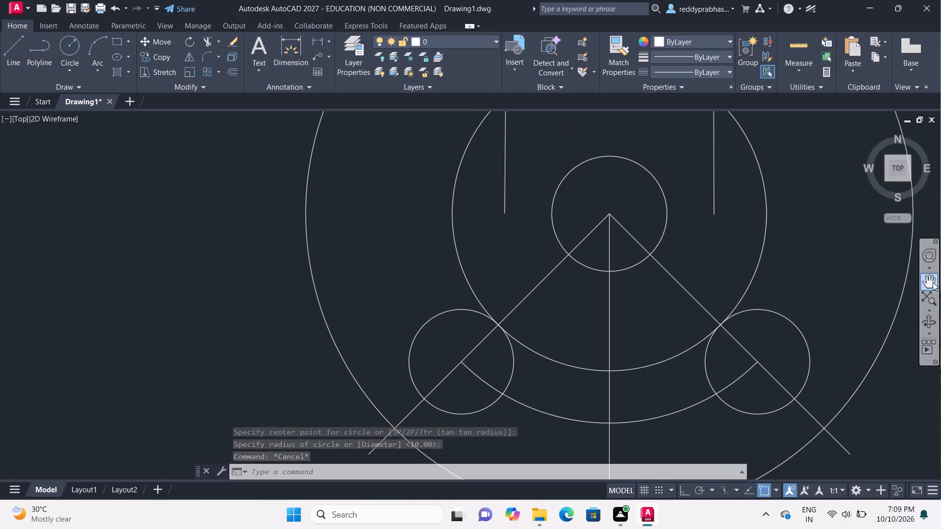
pyautogui.doubleClick(933, 282)
pyautogui.moveTo(733, 356); pyautogui.dragTo(635, 364)
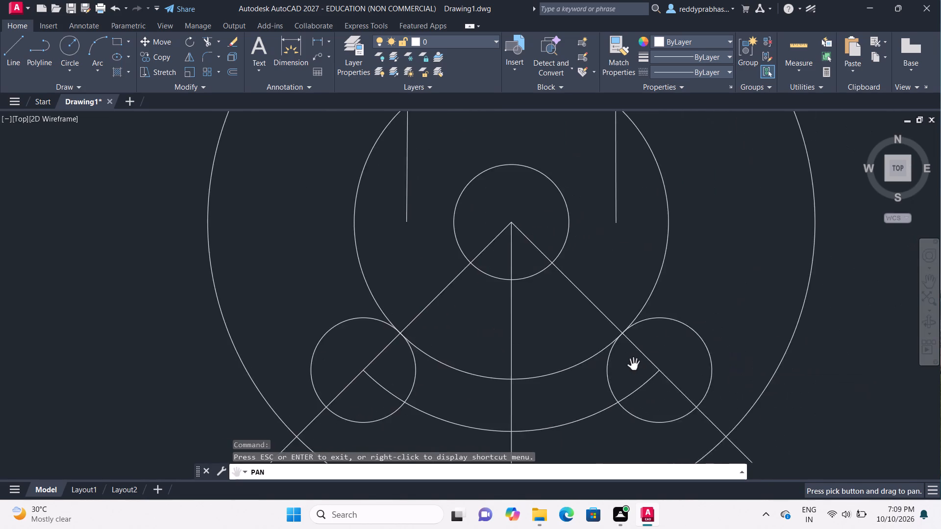
pyautogui.scroll(4, 631, 365)
pyautogui.moveTo(591, 245); pyautogui.dragTo(576, 342)
pyautogui.scroll(4, 575, 343)
pyautogui.moveTo(528, 220); pyautogui.dragTo(528, 222)
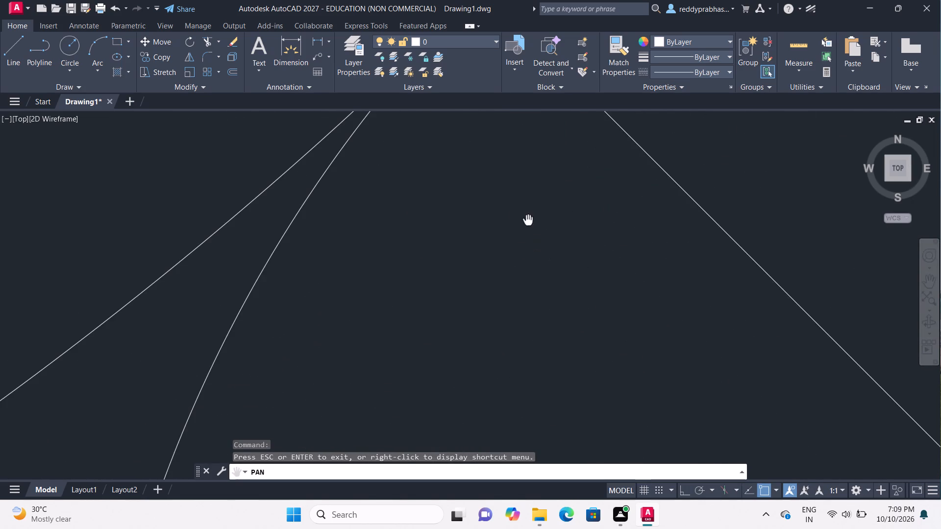
pyautogui.moveTo(528, 222); pyautogui.dragTo(494, 405)
pyautogui.click(494, 405)
pyautogui.moveTo(492, 260); pyautogui.dragTo(491, 314)
pyautogui.scroll(1, 491, 314)
pyautogui.moveTo(436, 235); pyautogui.dragTo(436, 294)
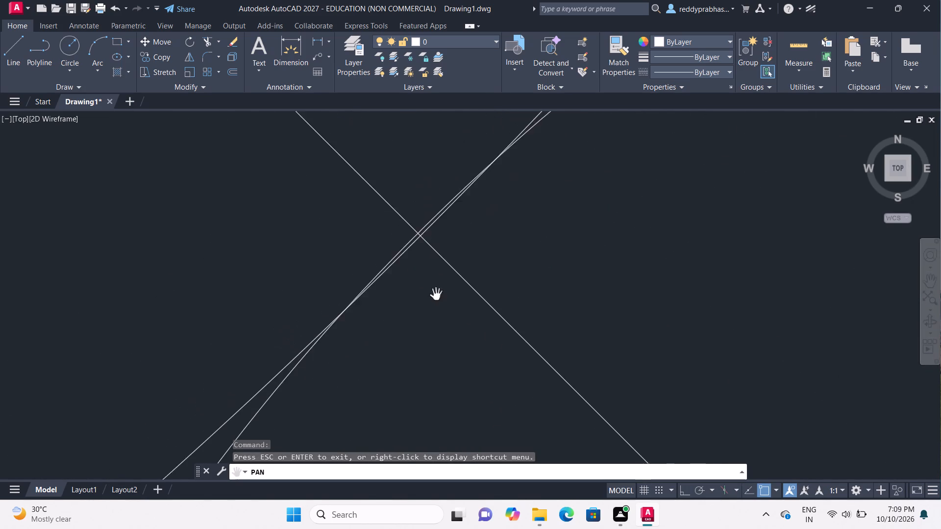
pyautogui.scroll(2, 436, 295)
pyautogui.moveTo(384, 266); pyautogui.dragTo(353, 364)
pyautogui.scroll(1, 353, 365)
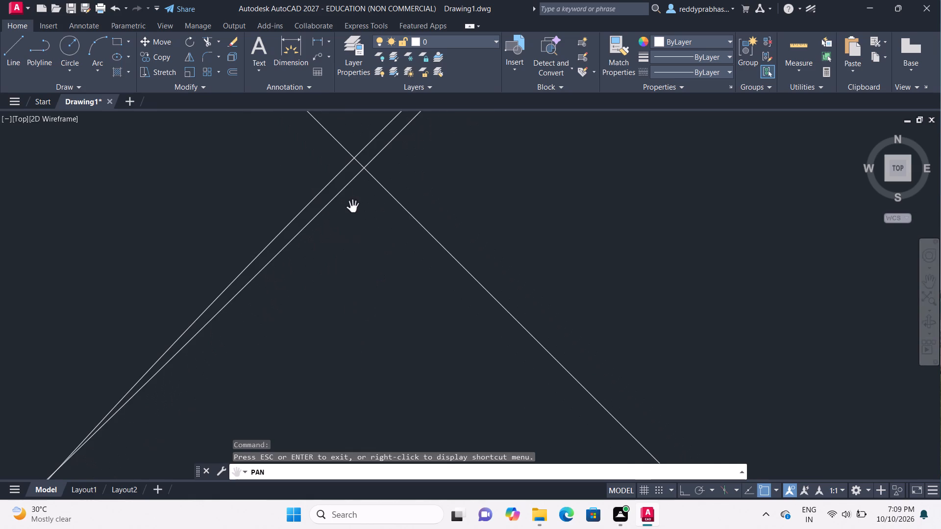
pyautogui.press('Escape')
pyautogui.write('tr')
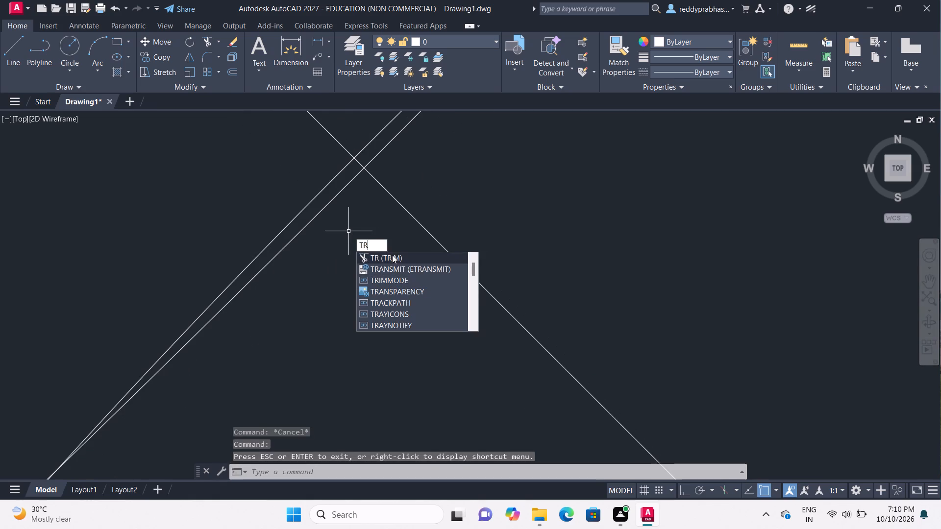
pyautogui.click(392, 255)
pyautogui.doubleClick(334, 198)
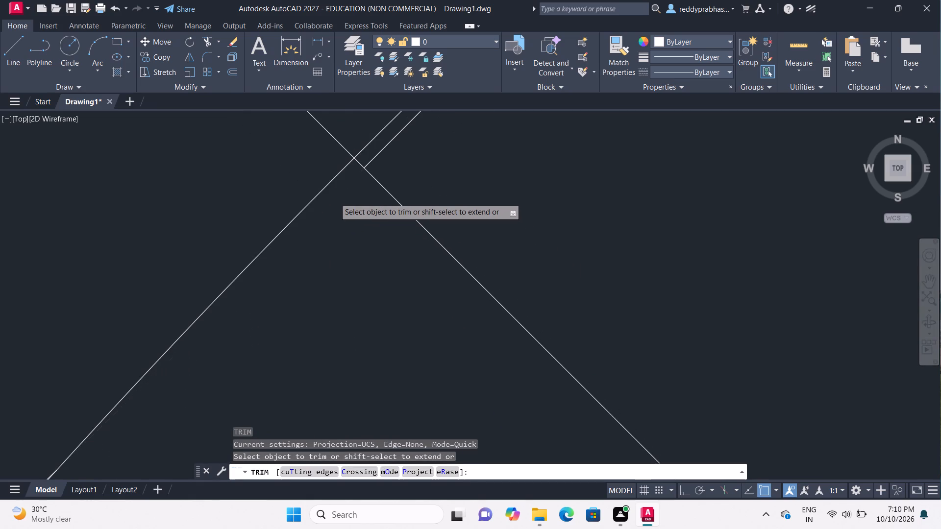
pyautogui.doubleClick(371, 160)
pyautogui.scroll(-4, 371, 160)
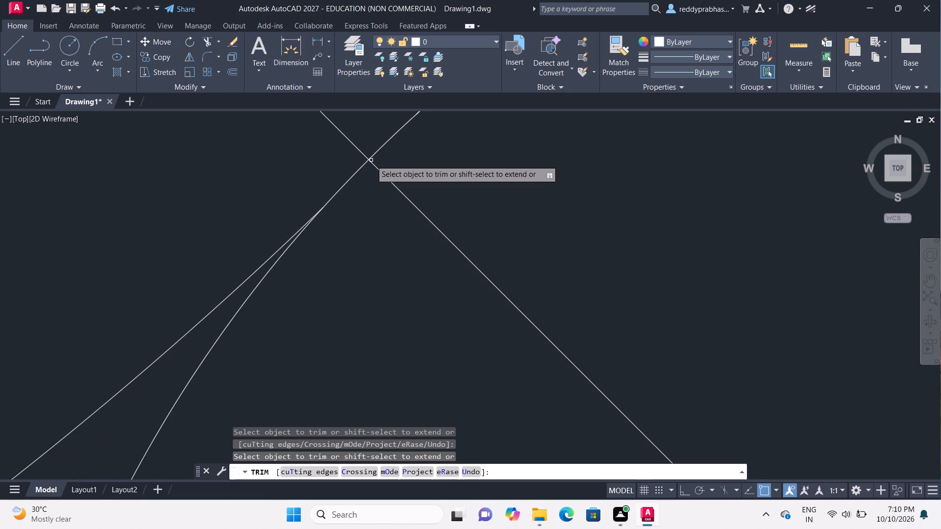
pyautogui.scroll(-2, 371, 160)
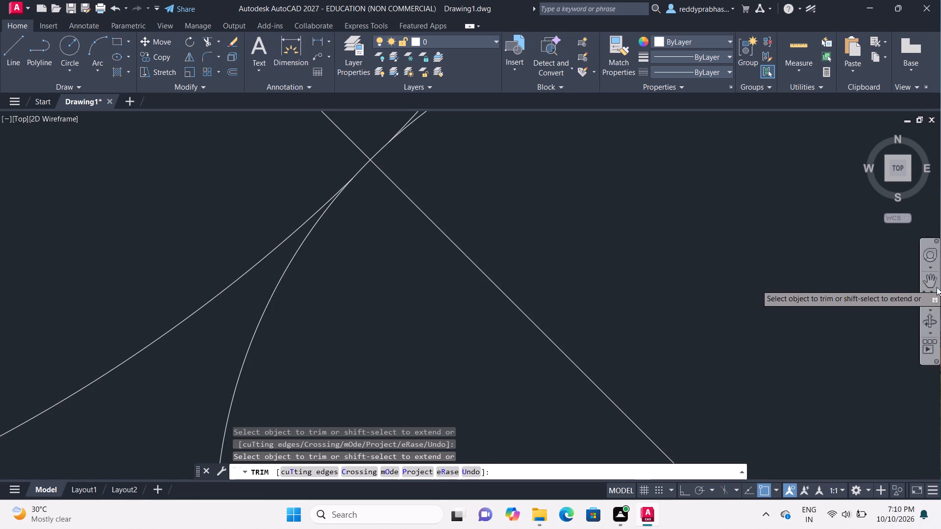
pyautogui.doubleClick(934, 287)
pyautogui.moveTo(584, 164); pyautogui.dragTo(441, 382)
pyautogui.moveTo(551, 206); pyautogui.dragTo(550, 206)
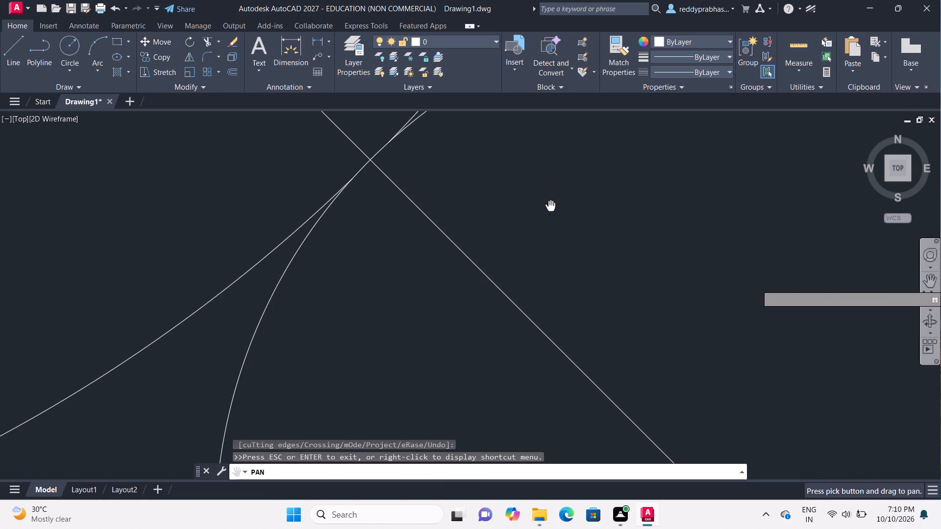
pyautogui.moveTo(550, 206); pyautogui.dragTo(441, 319)
pyautogui.moveTo(505, 184); pyautogui.dragTo(504, 185)
pyautogui.moveTo(504, 185); pyautogui.dragTo(483, 219)
pyautogui.press('Escape')
pyautogui.press('Escape')
pyautogui.press('Escape')
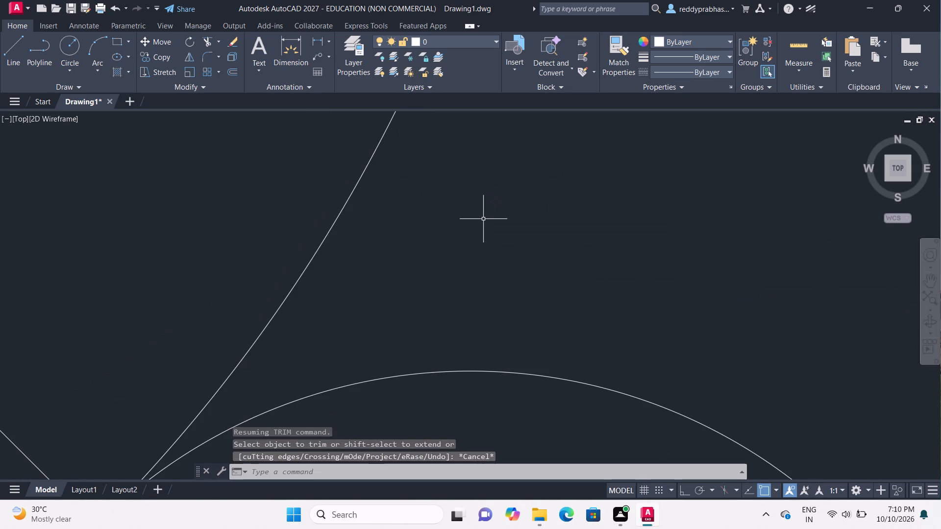
# Examine the trimmed contact between the 30 mm radius circle and the lower-right end circle up close.
pyautogui.click(931, 281)
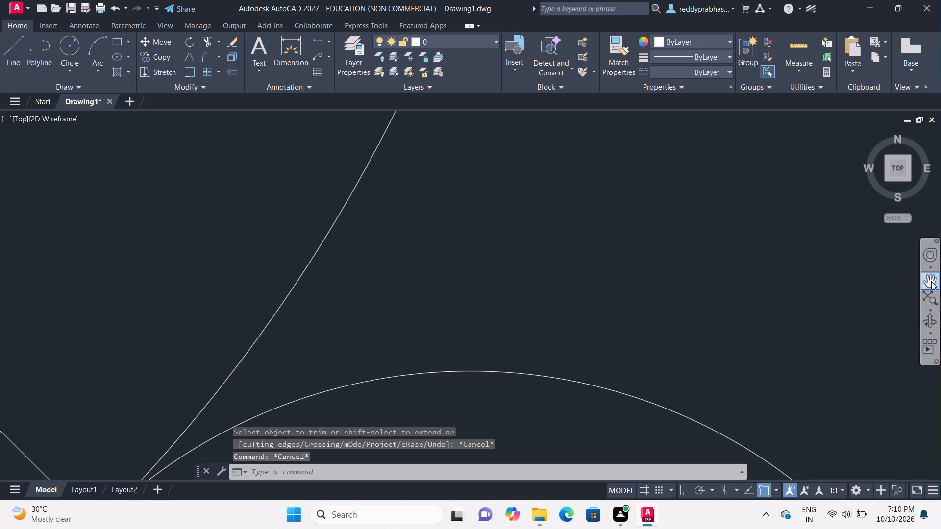
pyautogui.moveTo(463, 334); pyautogui.dragTo(691, 164)
pyautogui.moveTo(378, 390); pyautogui.dragTo(448, 304)
pyautogui.scroll(3, 452, 304)
pyautogui.moveTo(245, 118); pyautogui.dragTo(291, 241)
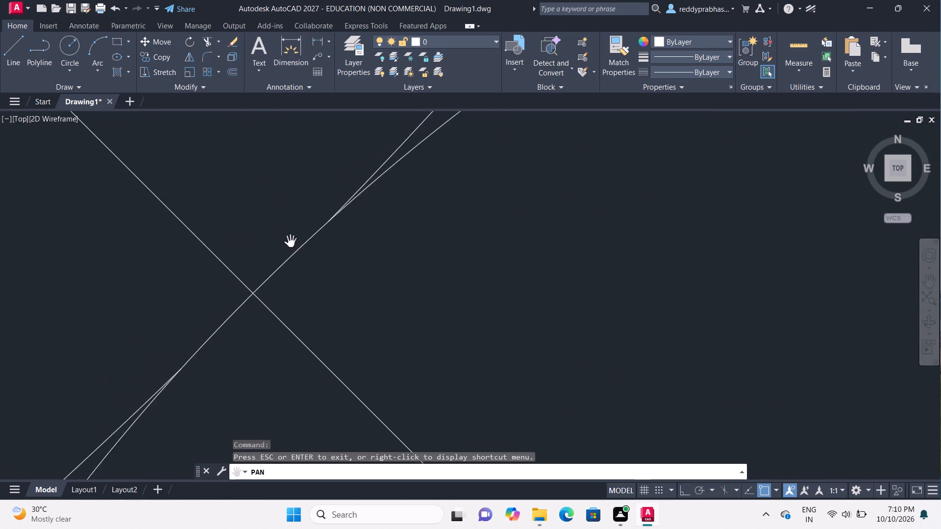
pyautogui.scroll(3, 295, 249)
pyautogui.moveTo(323, 328); pyautogui.dragTo(369, 314)
pyautogui.scroll(-2, 369, 314)
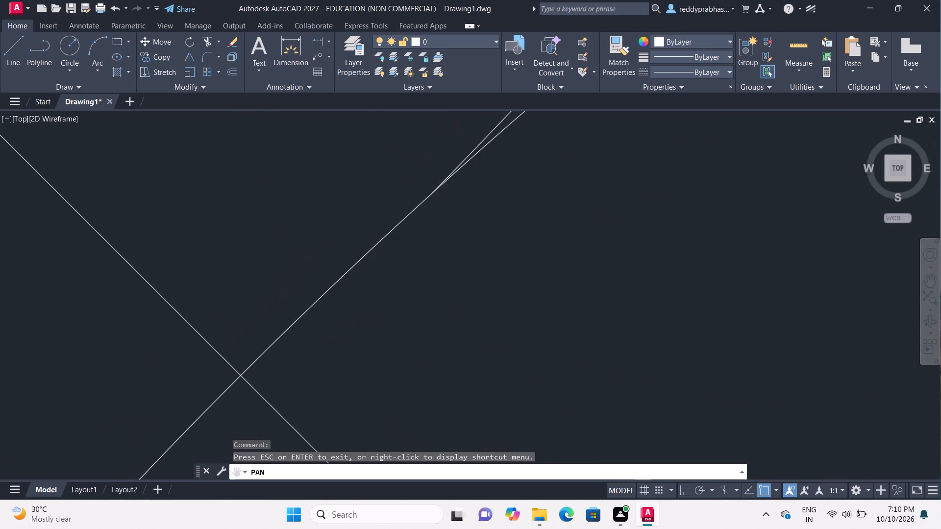
pyautogui.scroll(6, 369, 313)
pyautogui.moveTo(288, 224); pyautogui.dragTo(497, 502)
pyautogui.moveTo(598, 400); pyautogui.dragTo(355, 452)
pyautogui.moveTo(571, 241); pyautogui.dragTo(356, 395)
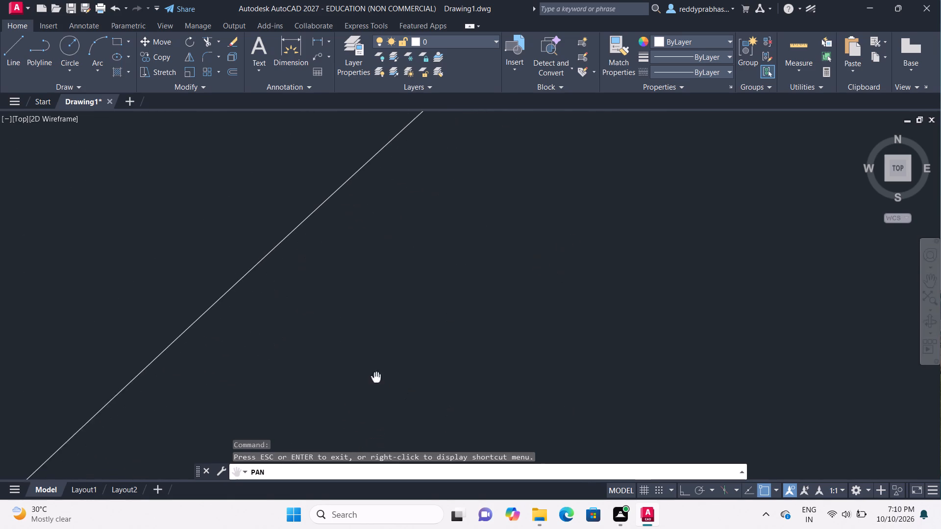
pyautogui.moveTo(356, 395); pyautogui.dragTo(353, 395)
pyautogui.moveTo(567, 209); pyautogui.dragTo(352, 411)
pyautogui.moveTo(574, 222); pyautogui.dragTo(610, 280)
pyautogui.scroll(-2, 324, 273)
pyautogui.scroll(3, 324, 273)
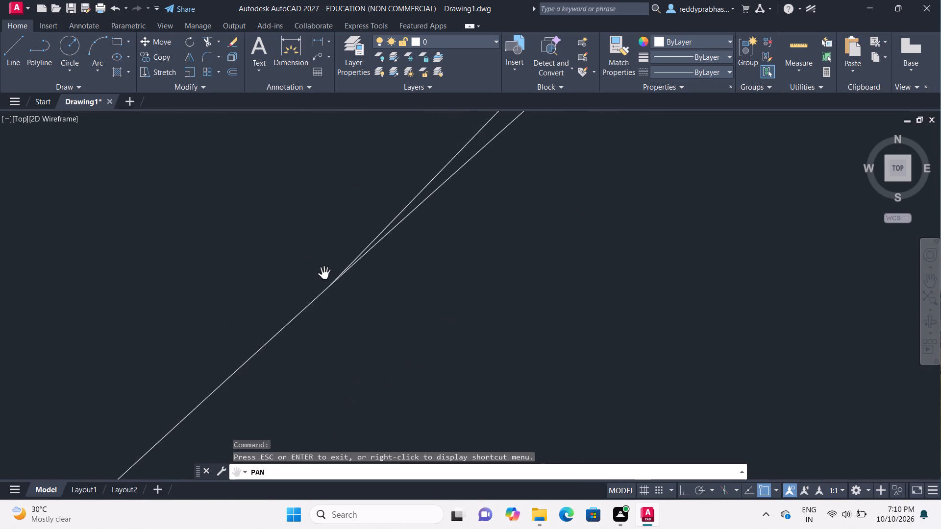
pyautogui.scroll(14, 324, 273)
pyautogui.scroll(-6, 324, 273)
pyautogui.scroll(1, 324, 273)
pyautogui.scroll(-5, 325, 274)
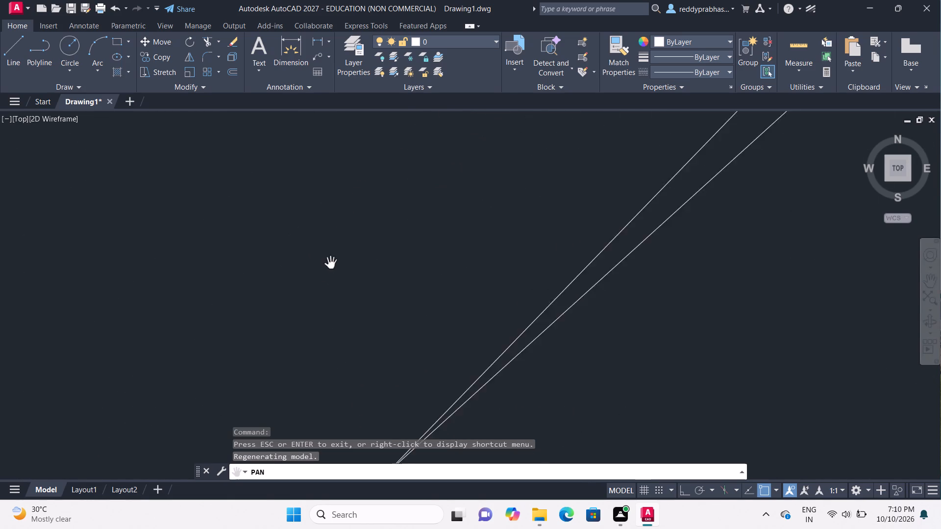
pyautogui.scroll(-20, 332, 256)
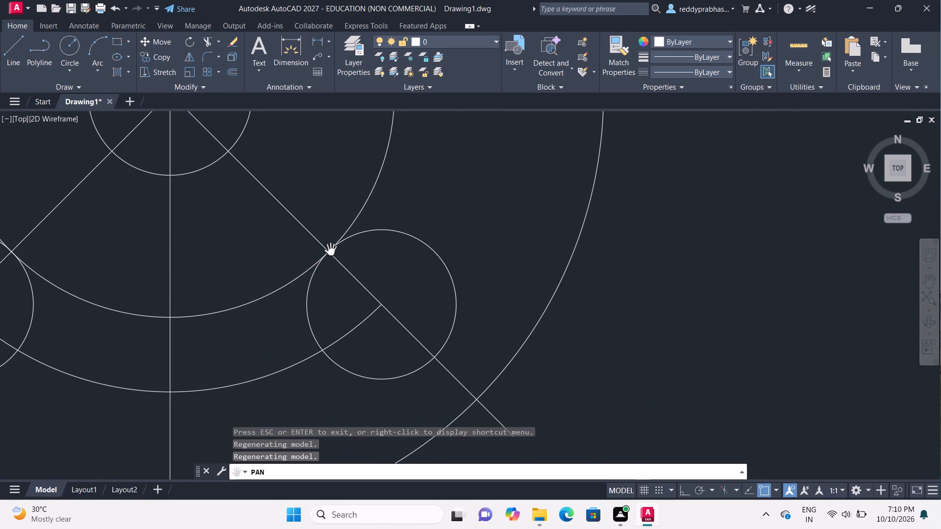
# Examine where the 30 mm radius circle meets the lower-left end circle at the 45-degree line.
pyautogui.moveTo(66, 213); pyautogui.dragTo(406, 282)
pyautogui.scroll(3, 413, 284)
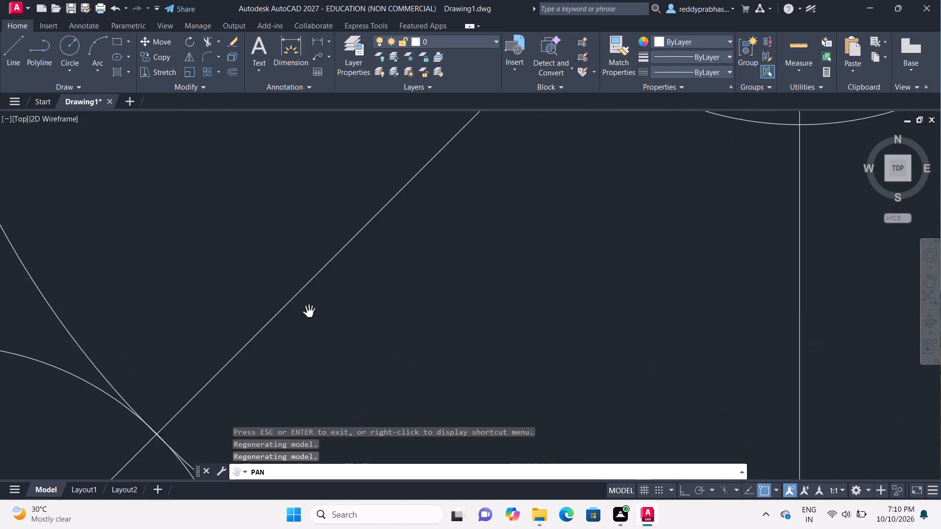
pyautogui.moveTo(146, 332); pyautogui.dragTo(325, 149)
pyautogui.scroll(3, 366, 339)
pyautogui.moveTo(274, 0); pyautogui.dragTo(258, 154)
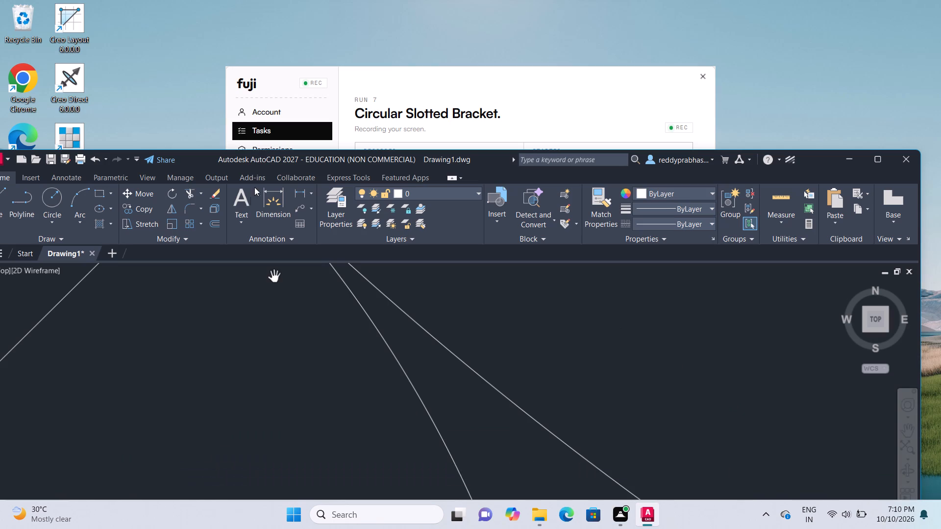
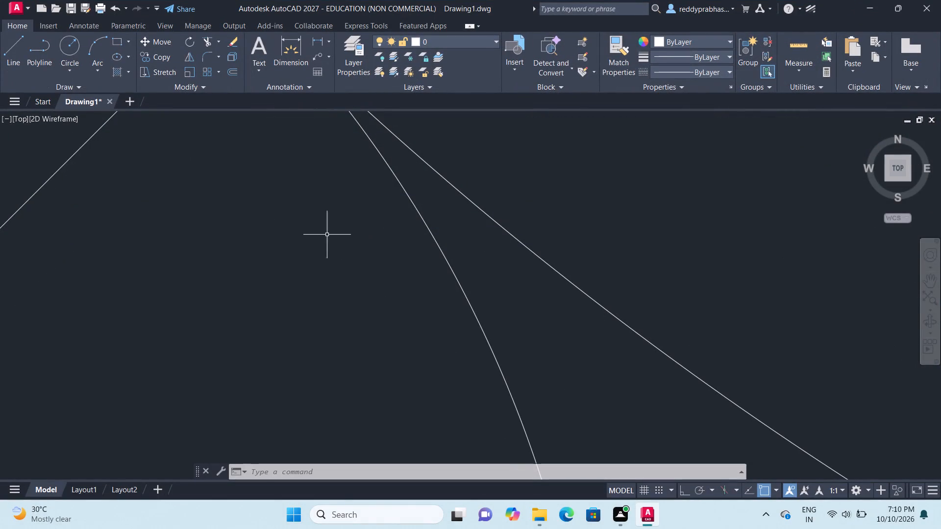
# Trim the slivers of the 30 mm radius circle inside the lower-left end circle, on both sides of the 45-degree line.
pyautogui.click(931, 285)
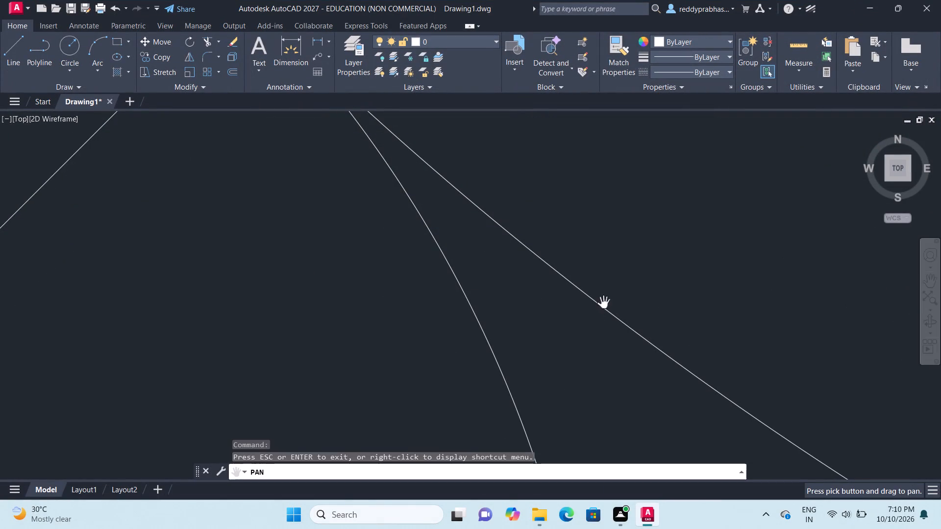
pyautogui.moveTo(101, 213); pyautogui.dragTo(173, 372)
pyautogui.scroll(-1, 184, 368)
pyautogui.moveTo(254, 246); pyautogui.dragTo(248, 270)
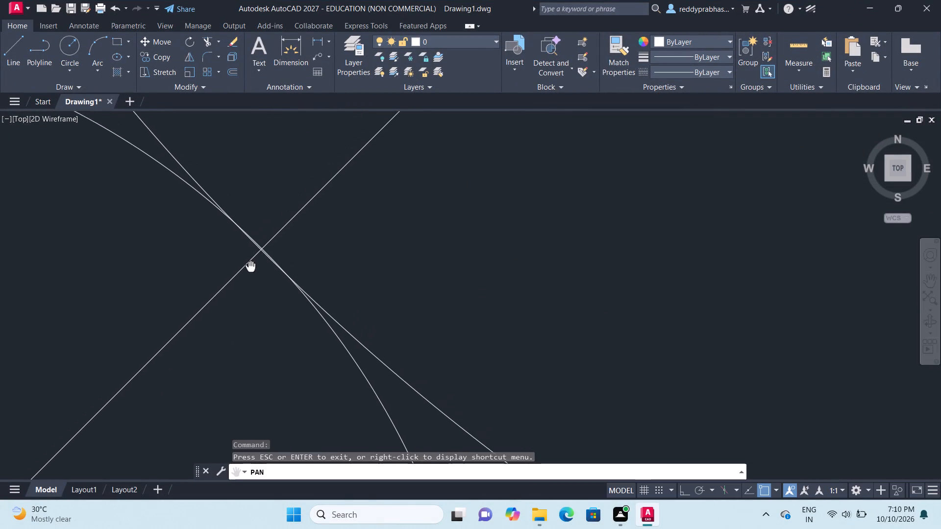
pyautogui.moveTo(248, 270); pyautogui.dragTo(242, 276)
pyautogui.scroll(1, 239, 279)
pyautogui.moveTo(200, 216); pyautogui.dragTo(209, 286)
pyautogui.scroll(1, 214, 294)
pyautogui.moveTo(172, 342); pyautogui.dragTo(252, 243)
pyautogui.scroll(2, 279, 338)
pyautogui.moveTo(417, 180); pyautogui.dragTo(263, 326)
pyautogui.scroll(1, 297, 344)
pyautogui.moveTo(304, 237); pyautogui.dragTo(240, 326)
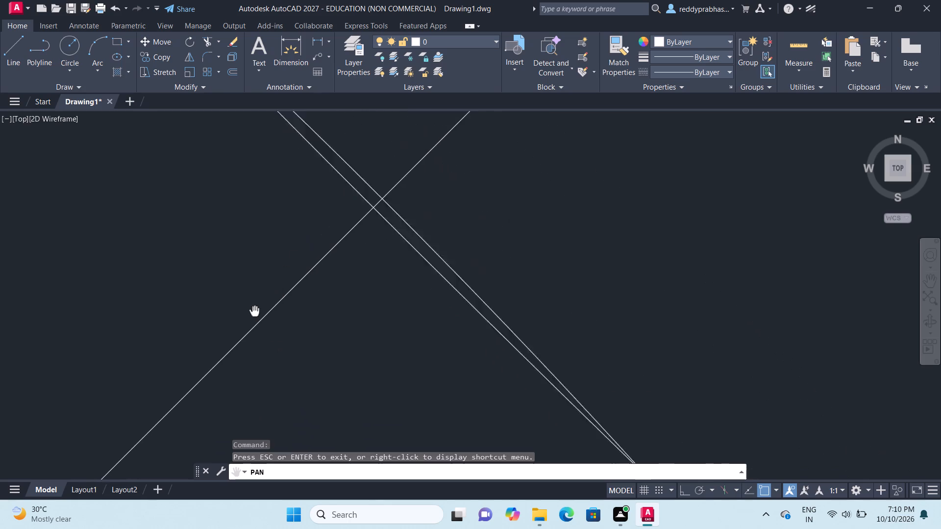
pyautogui.moveTo(240, 326); pyautogui.dragTo(212, 346)
pyautogui.press('Escape')
pyautogui.write('tr')
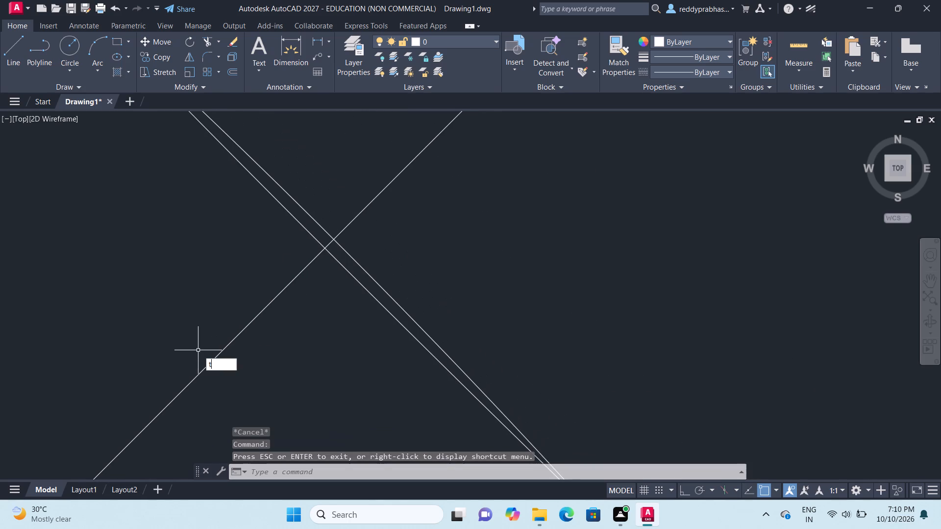
pyautogui.click(238, 382)
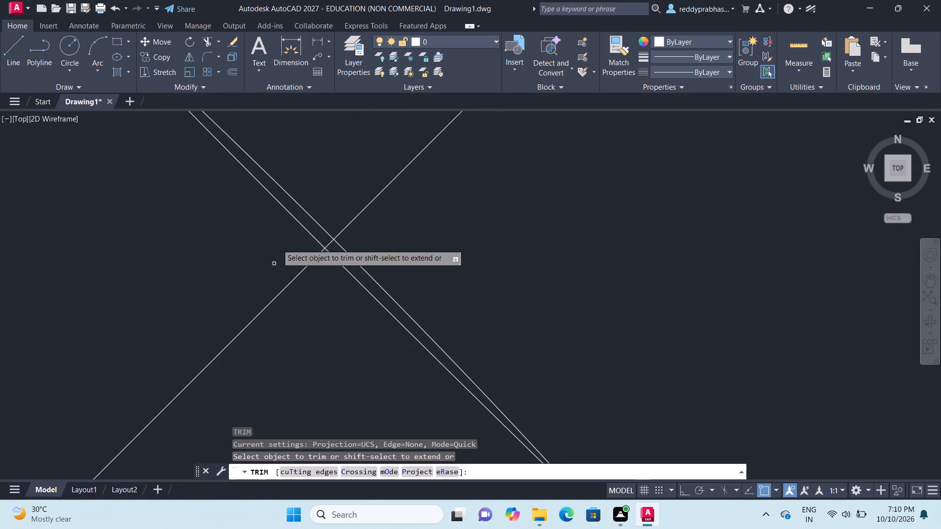
pyautogui.click(294, 214)
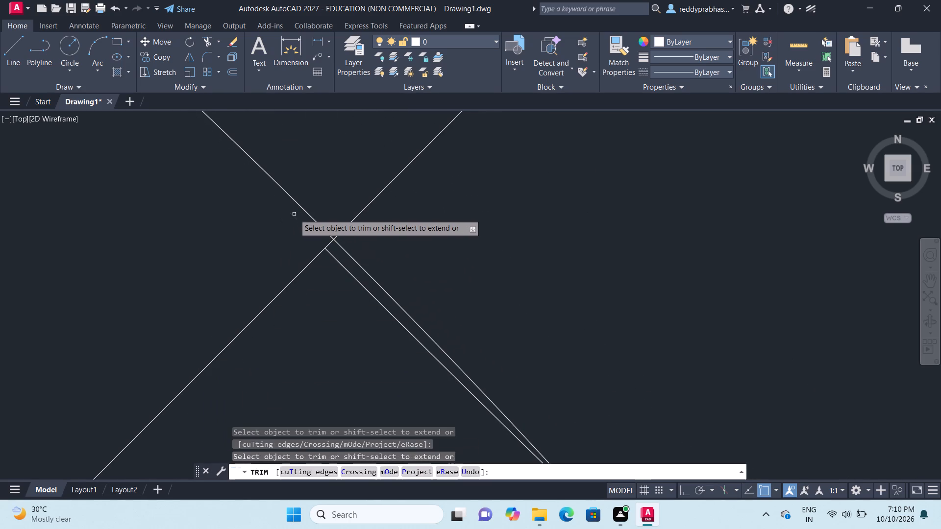
pyautogui.click(373, 297)
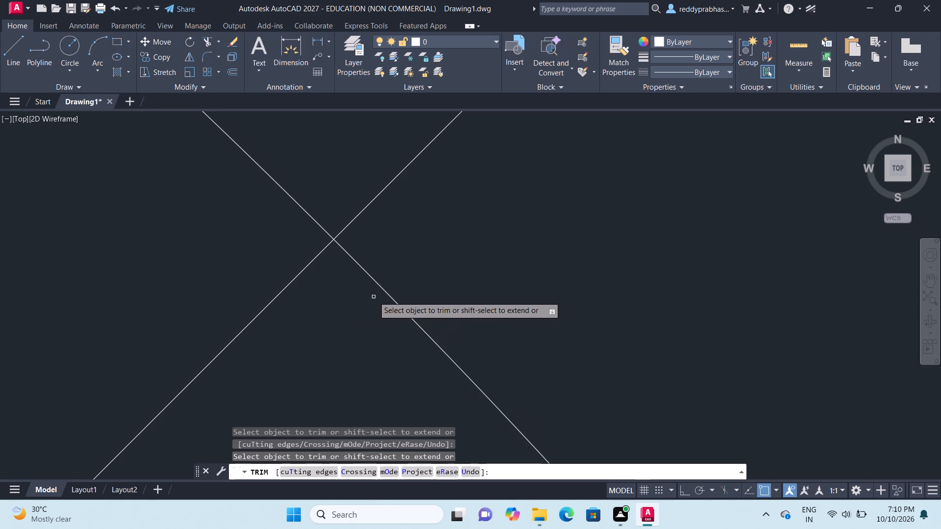
pyautogui.press('Escape')
# Examine the trimmed contact between the 30 mm radius circle and the lower-left end circle up close.
pyautogui.scroll(-4, 373, 296)
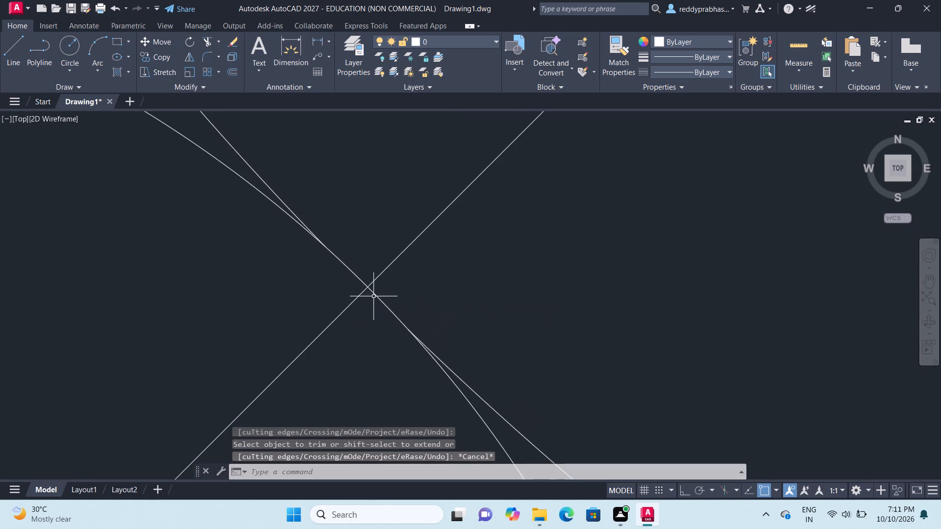
pyautogui.scroll(-1, 373, 296)
pyautogui.scroll(6, 373, 296)
pyautogui.scroll(1, 630, 400)
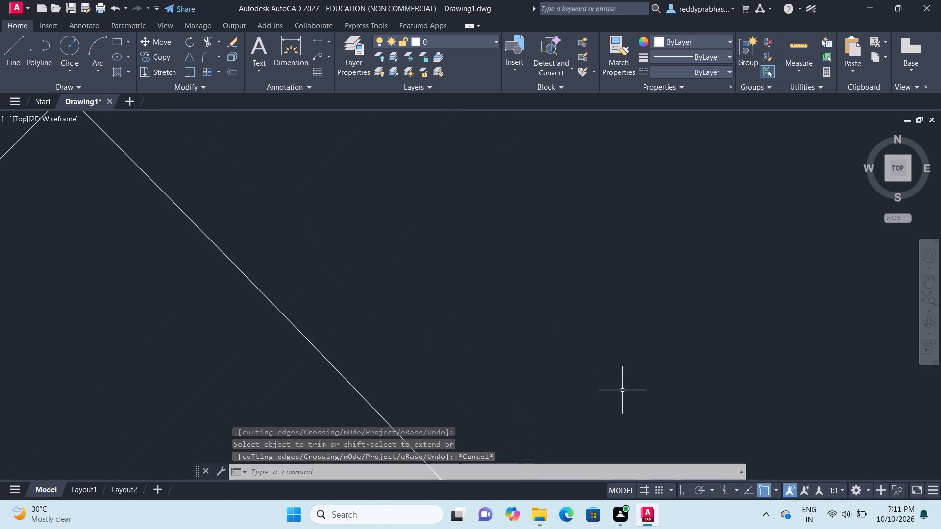
pyautogui.click(932, 281)
pyautogui.moveTo(652, 360); pyautogui.dragTo(553, 135)
pyautogui.moveTo(599, 244); pyautogui.dragTo(529, 165)
pyautogui.moveTo(644, 453); pyautogui.dragTo(571, 356)
pyautogui.scroll(-4, 544, 320)
pyautogui.scroll(2, 544, 320)
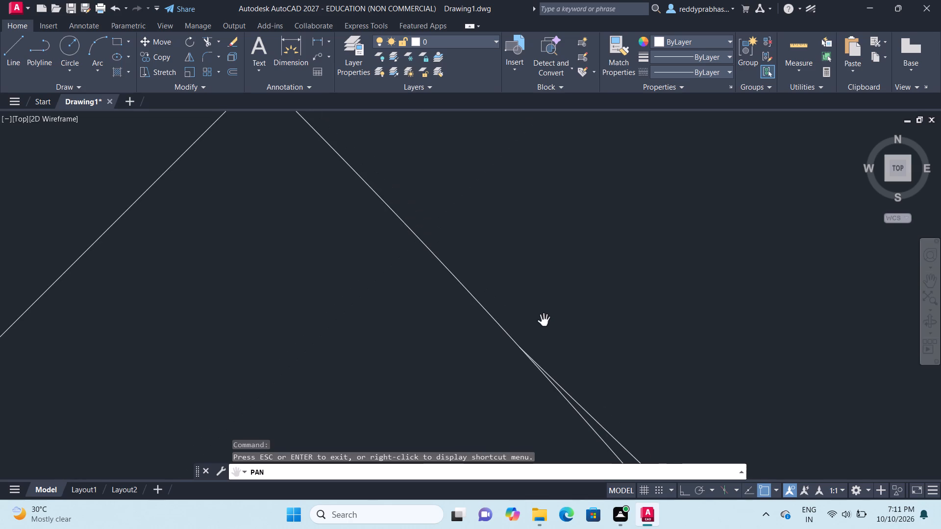
pyautogui.moveTo(434, 279); pyautogui.dragTo(421, 270)
pyautogui.scroll(5, 412, 266)
pyautogui.scroll(-7, 412, 266)
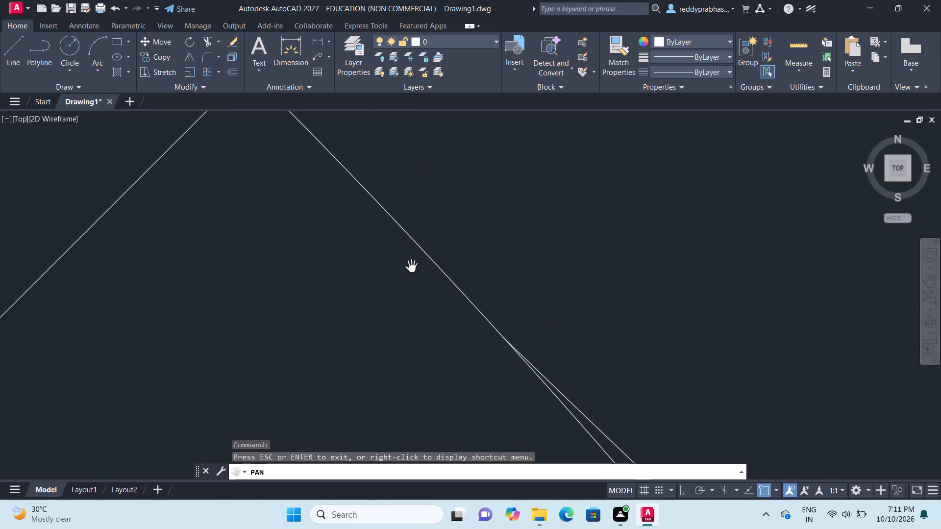
pyautogui.scroll(-1, 412, 266)
pyautogui.moveTo(308, 211); pyautogui.dragTo(456, 402)
pyautogui.moveTo(352, 283); pyautogui.dragTo(371, 311)
pyautogui.scroll(2, 373, 312)
pyautogui.scroll(-15, 372, 309)
pyautogui.scroll(2, 371, 308)
pyautogui.scroll(-2, 371, 308)
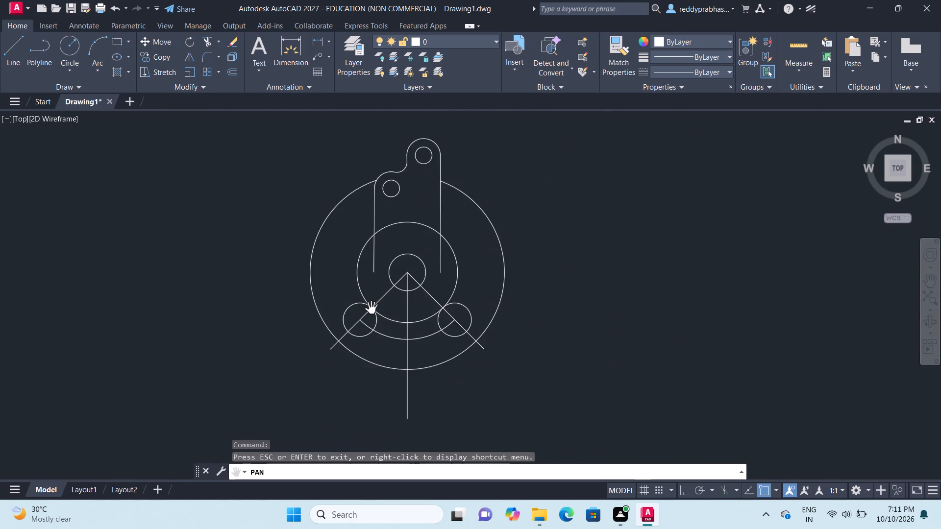
# Draw a circle of about 50 mm radius from the centre of the base circles, reaching the outer sides of both end circles.
pyautogui.scroll(1, 371, 308)
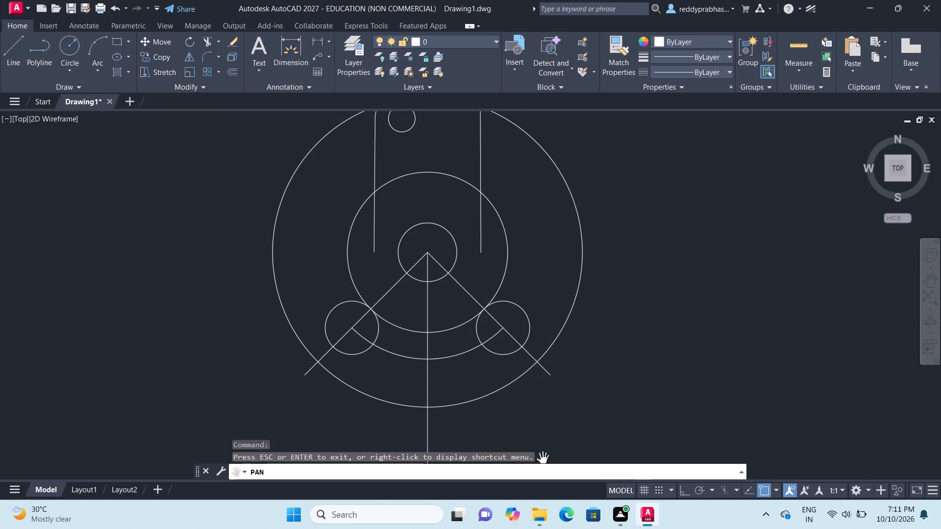
pyautogui.moveTo(368, 224); pyautogui.dragTo(366, 216)
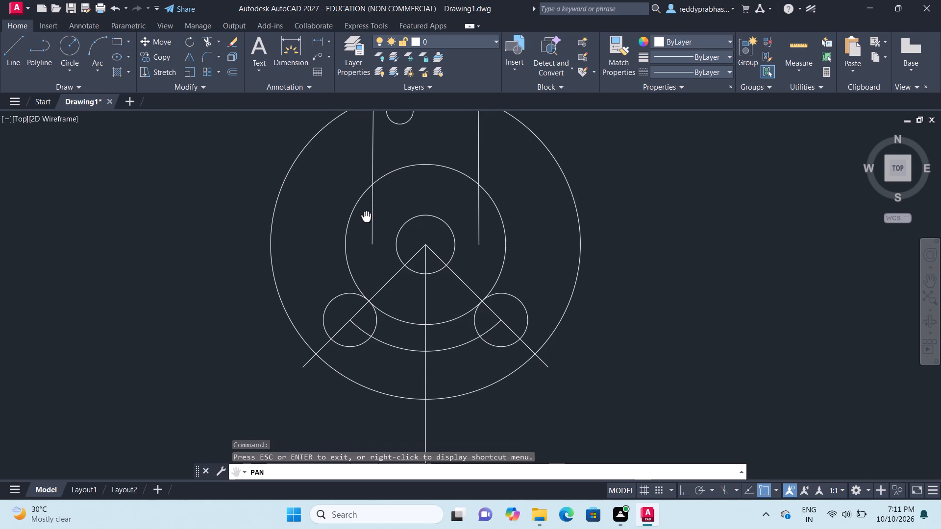
pyautogui.moveTo(366, 216); pyautogui.dragTo(319, 311)
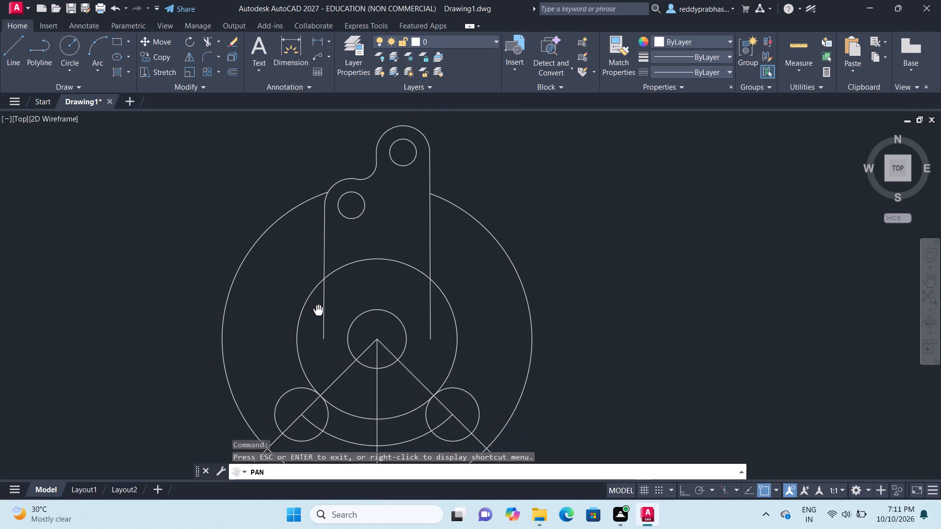
pyautogui.moveTo(319, 311); pyautogui.dragTo(315, 334)
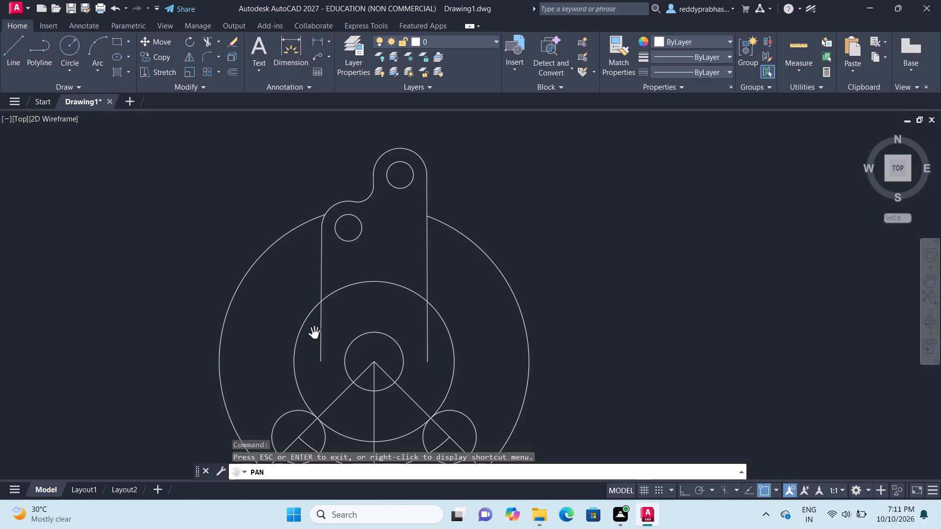
pyautogui.moveTo(394, 373); pyautogui.dragTo(400, 315)
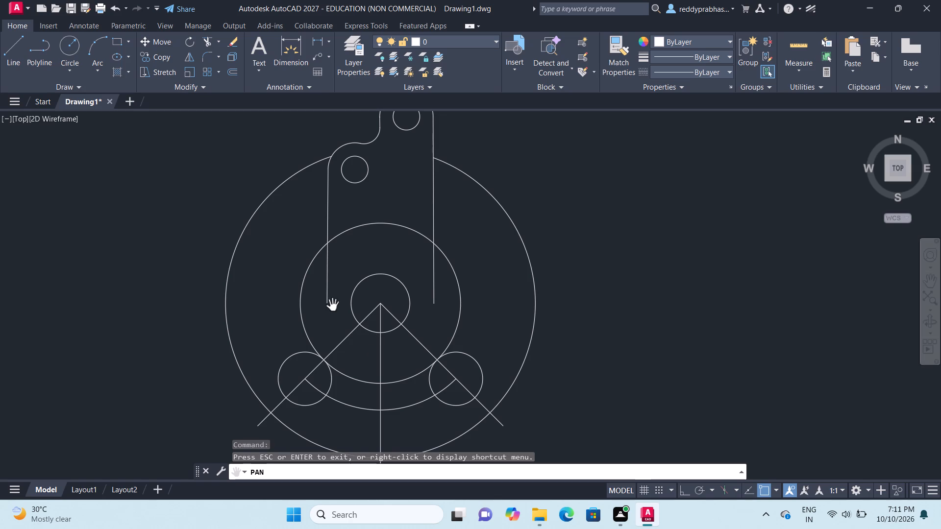
pyautogui.press('Escape')
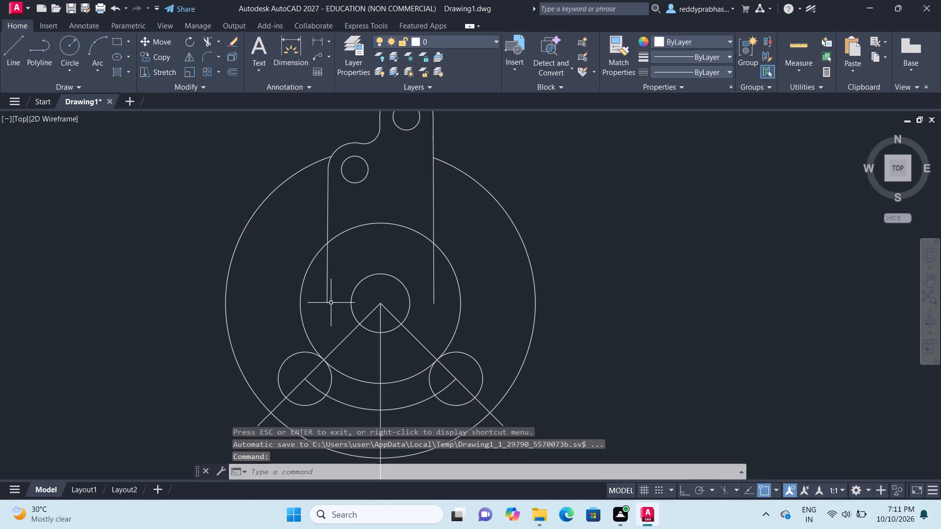
pyautogui.doubleClick(65, 68)
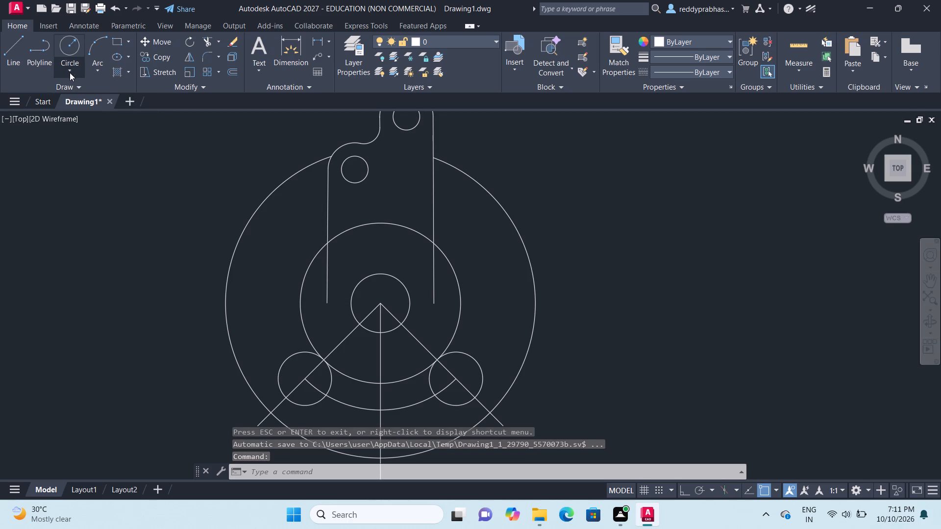
pyautogui.click(75, 70)
pyautogui.click(82, 91)
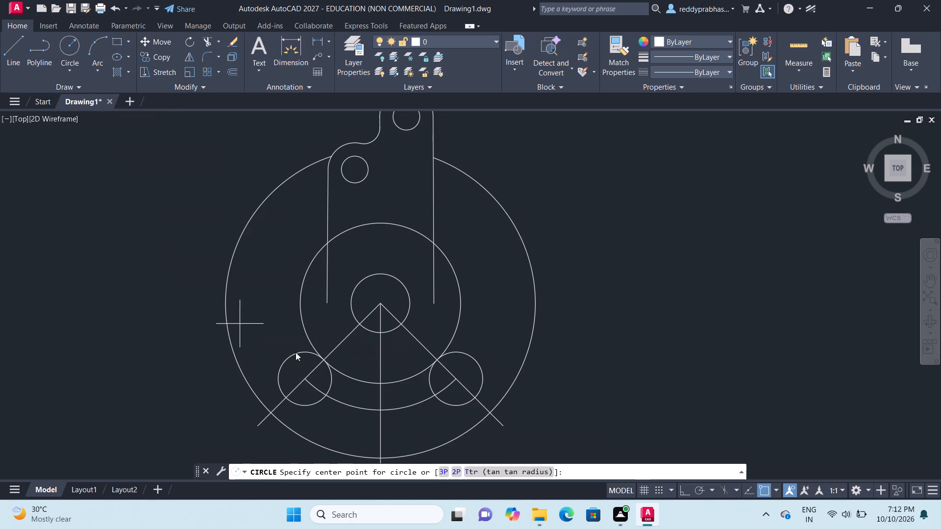
pyautogui.click(380, 303)
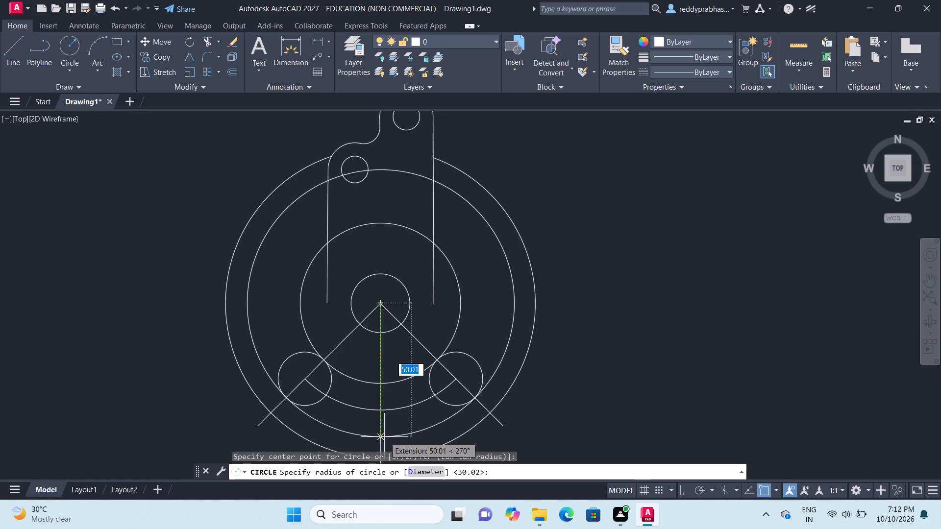
pyautogui.doubleClick(384, 437)
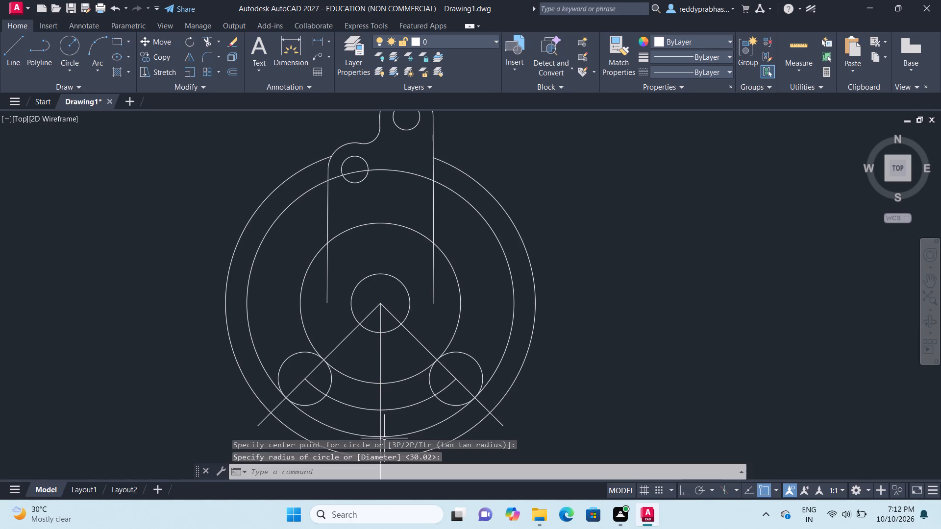
pyautogui.press('Escape')
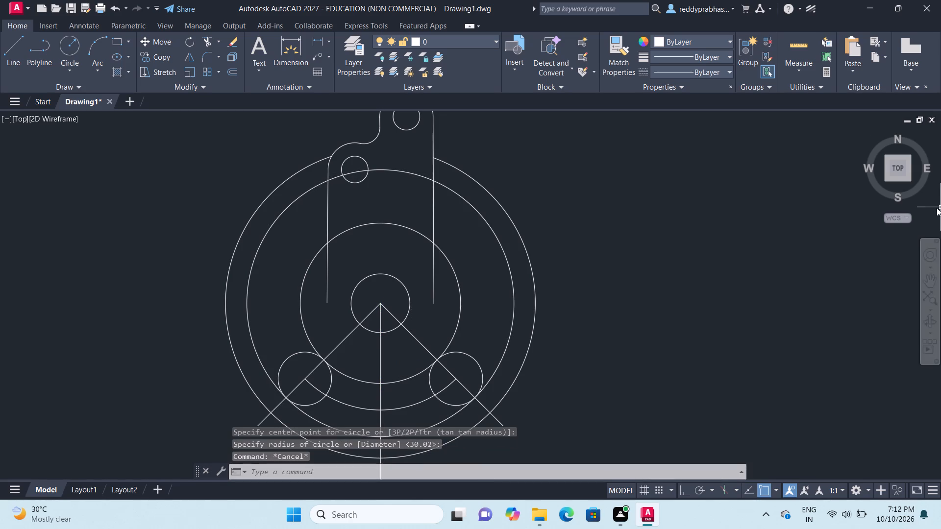
# Examine where the 50 mm radius circle meets the lower-right end circle at the 45-degree line.
pyautogui.click(926, 273)
pyautogui.moveTo(635, 365); pyautogui.dragTo(662, 297)
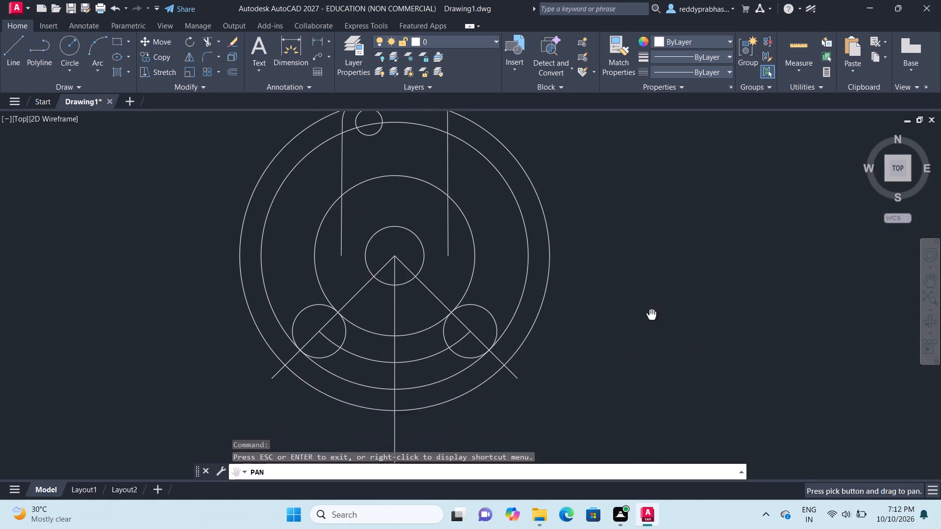
pyautogui.moveTo(662, 297); pyautogui.dragTo(718, 216)
pyautogui.scroll(4, 597, 295)
pyautogui.moveTo(381, 147); pyautogui.dragTo(375, 332)
pyautogui.scroll(3, 359, 313)
pyautogui.moveTo(322, 150); pyautogui.dragTo(325, 356)
pyautogui.moveTo(302, 197); pyautogui.dragTo(313, 343)
pyautogui.moveTo(261, 235); pyautogui.dragTo(272, 305)
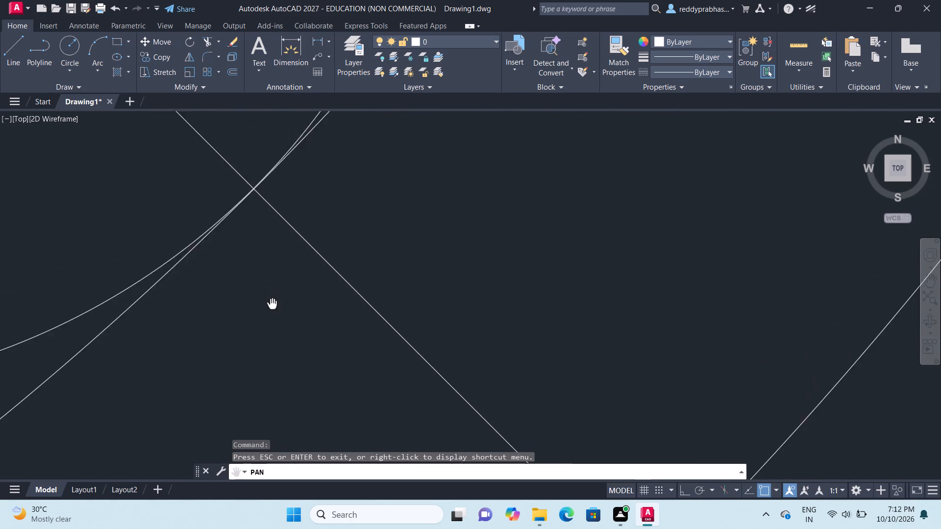
pyautogui.scroll(2, 272, 305)
pyautogui.moveTo(213, 146); pyautogui.dragTo(220, 336)
pyautogui.scroll(2, 253, 237)
pyautogui.moveTo(242, 216); pyautogui.dragTo(242, 234)
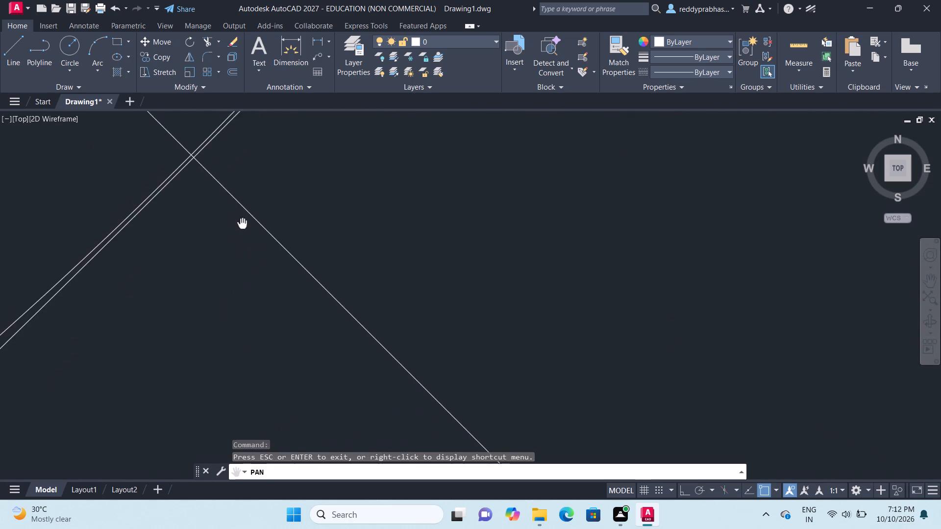
pyautogui.moveTo(242, 234); pyautogui.dragTo(242, 283)
pyautogui.scroll(2, 242, 283)
pyautogui.moveTo(202, 232); pyautogui.dragTo(215, 334)
pyautogui.scroll(1, 216, 278)
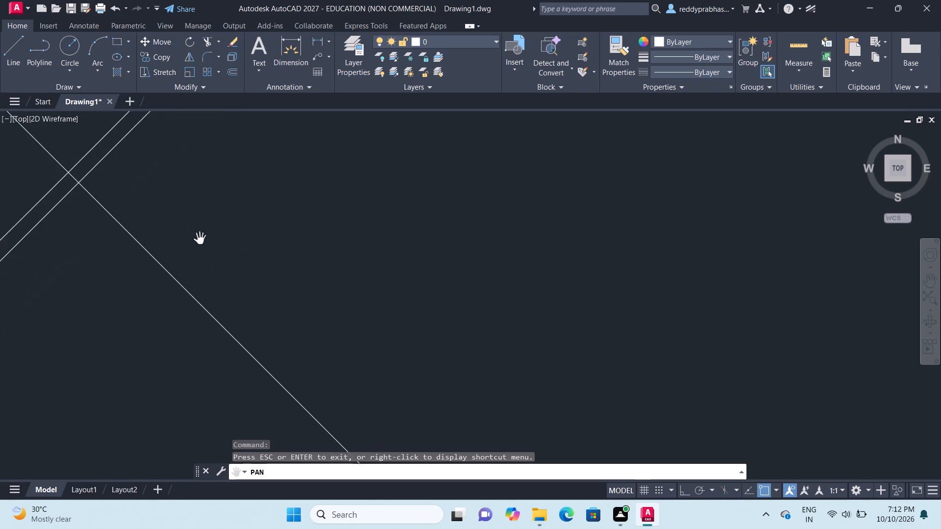
pyautogui.moveTo(194, 227); pyautogui.dragTo(359, 347)
pyautogui.press('Escape')
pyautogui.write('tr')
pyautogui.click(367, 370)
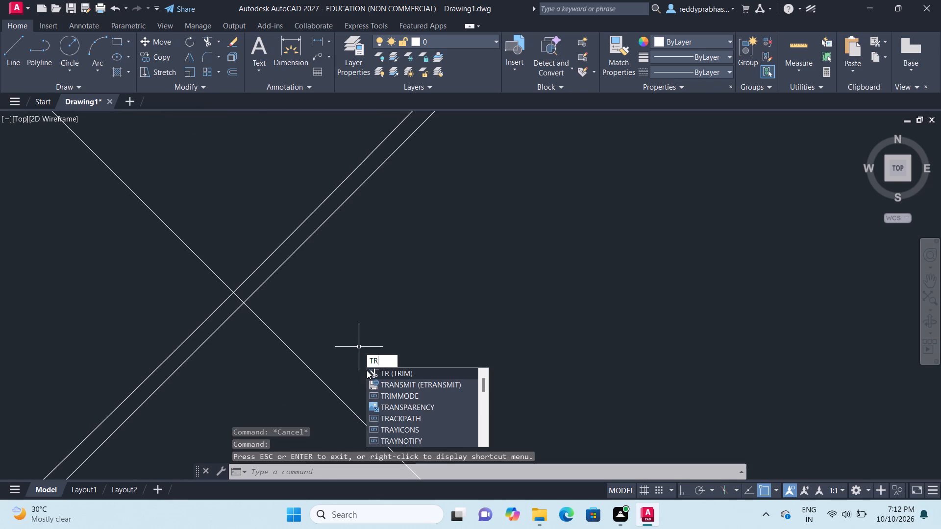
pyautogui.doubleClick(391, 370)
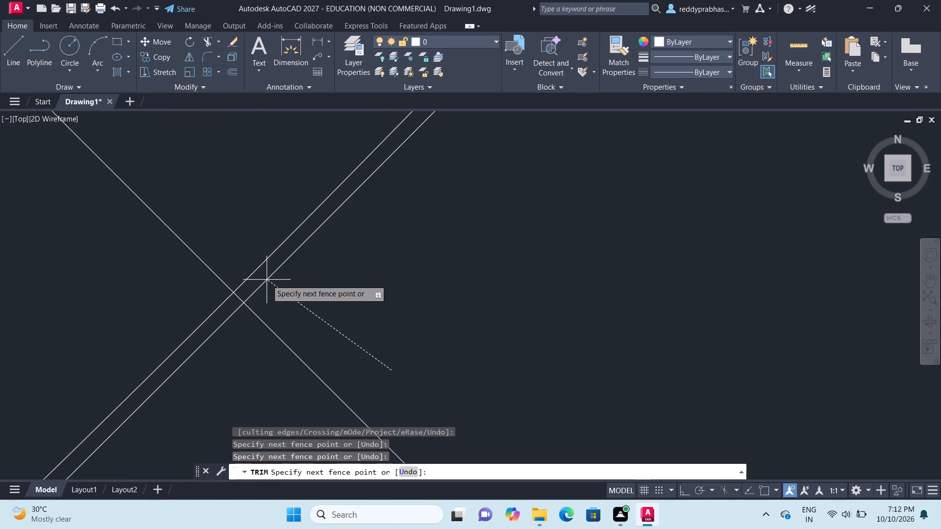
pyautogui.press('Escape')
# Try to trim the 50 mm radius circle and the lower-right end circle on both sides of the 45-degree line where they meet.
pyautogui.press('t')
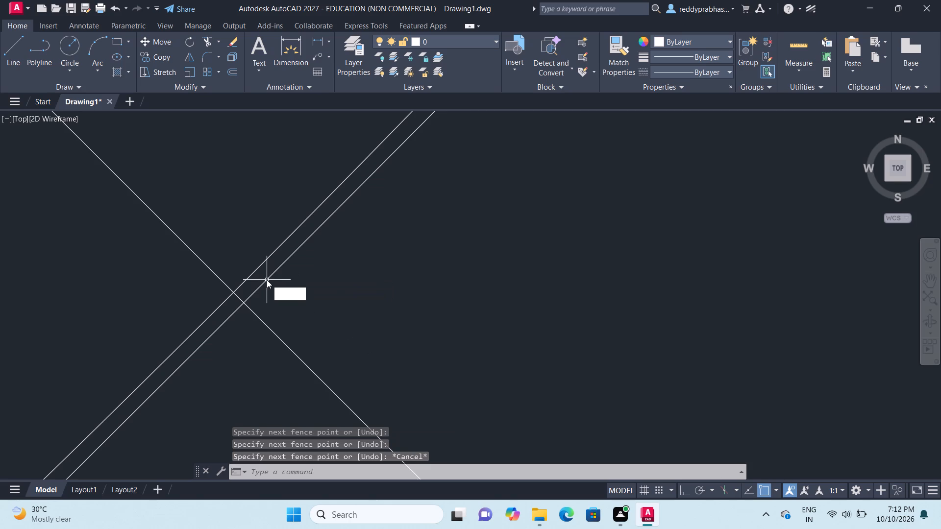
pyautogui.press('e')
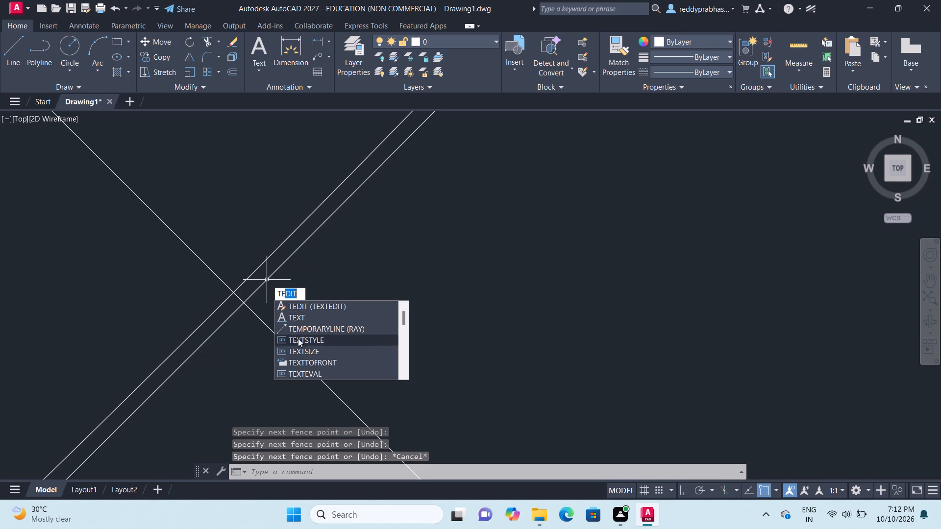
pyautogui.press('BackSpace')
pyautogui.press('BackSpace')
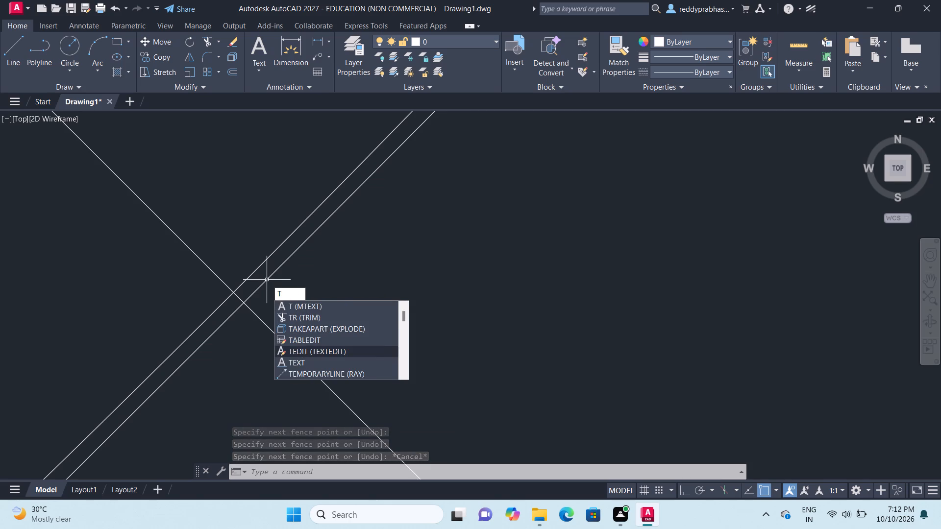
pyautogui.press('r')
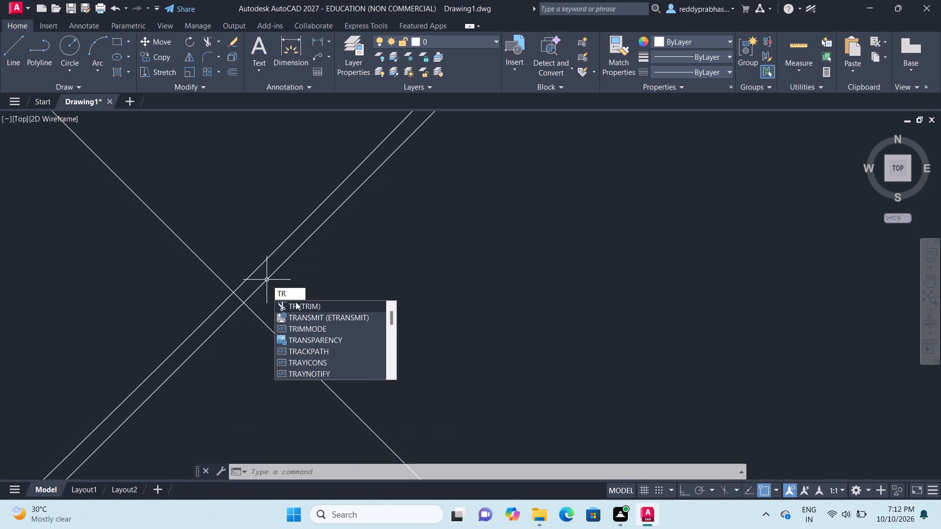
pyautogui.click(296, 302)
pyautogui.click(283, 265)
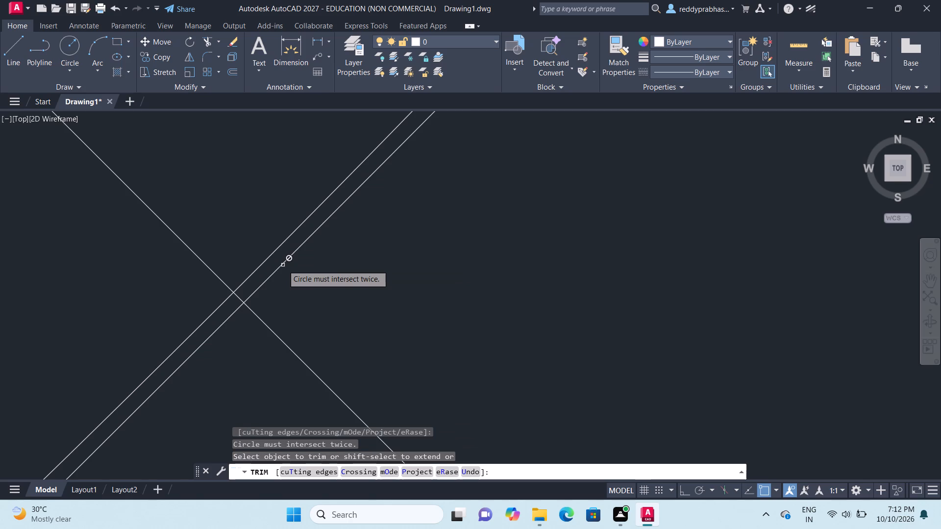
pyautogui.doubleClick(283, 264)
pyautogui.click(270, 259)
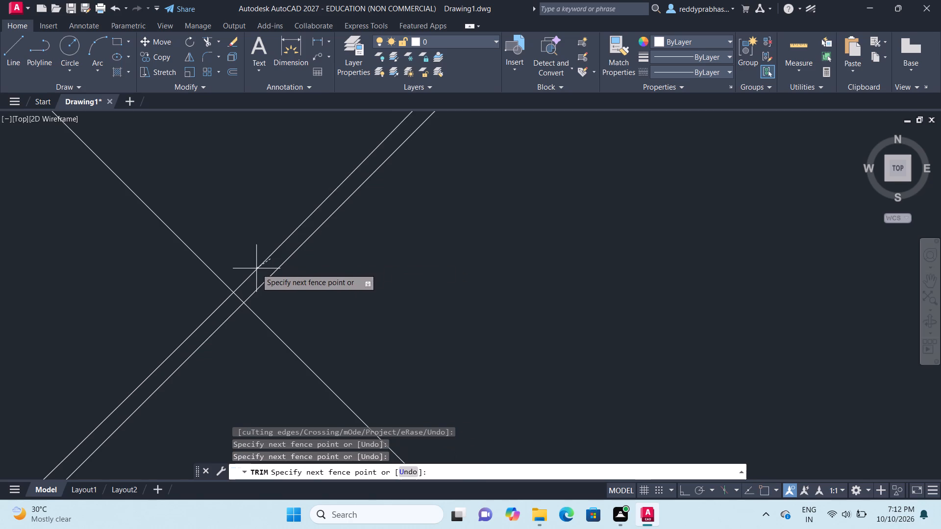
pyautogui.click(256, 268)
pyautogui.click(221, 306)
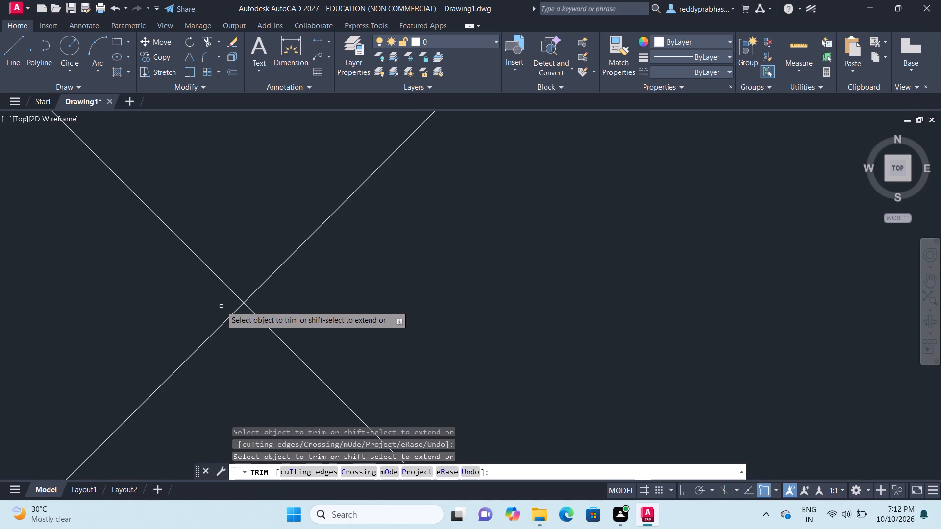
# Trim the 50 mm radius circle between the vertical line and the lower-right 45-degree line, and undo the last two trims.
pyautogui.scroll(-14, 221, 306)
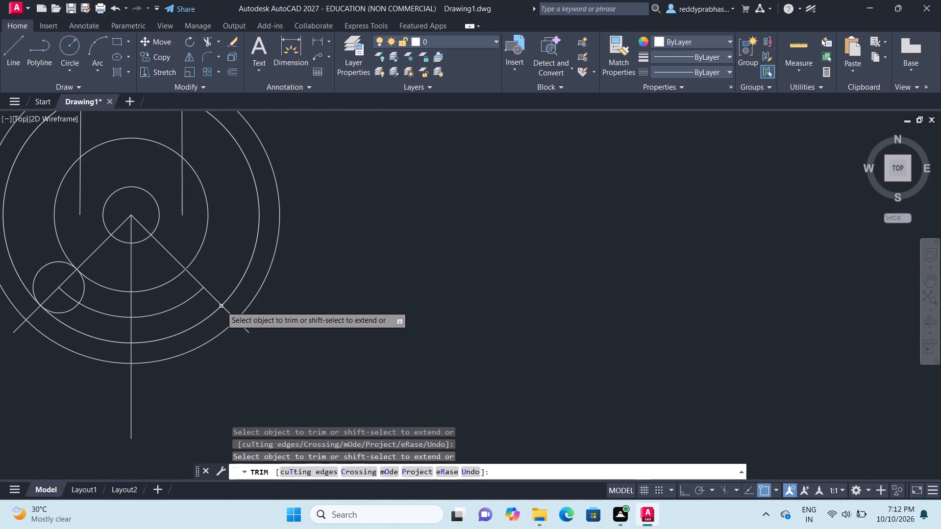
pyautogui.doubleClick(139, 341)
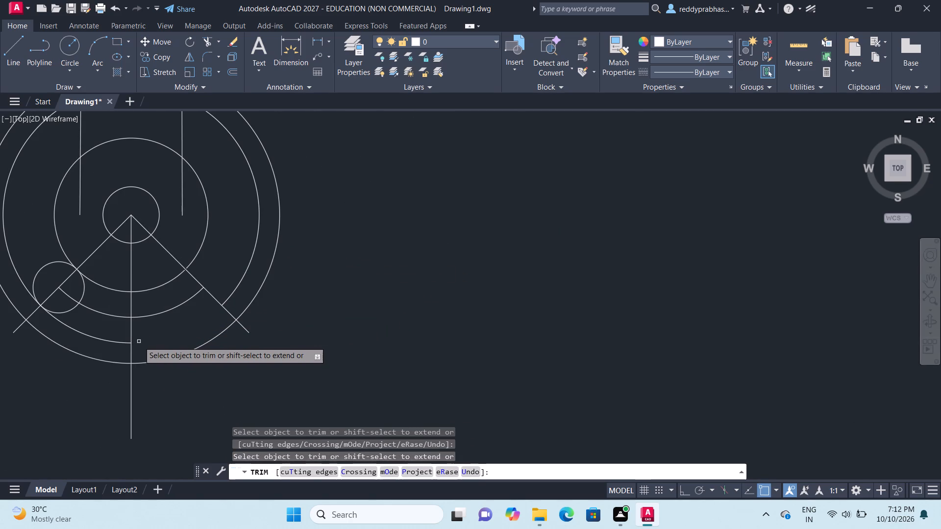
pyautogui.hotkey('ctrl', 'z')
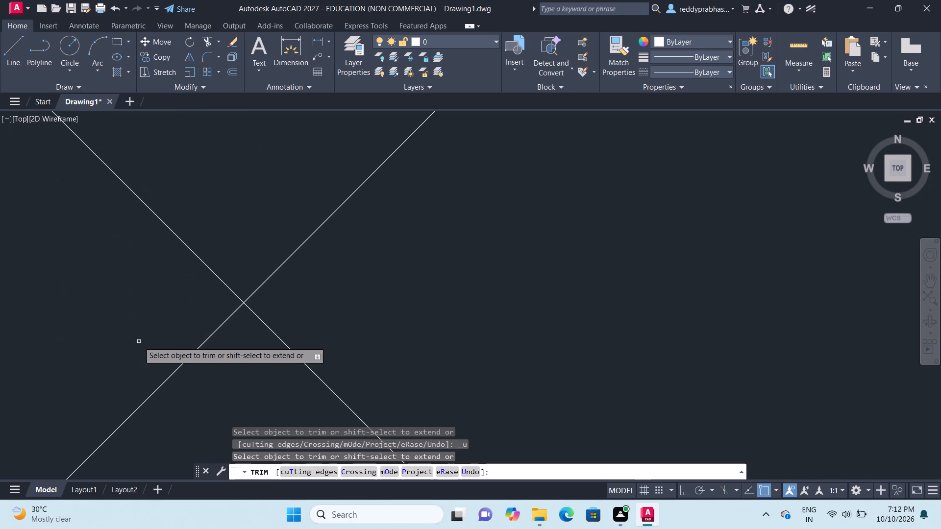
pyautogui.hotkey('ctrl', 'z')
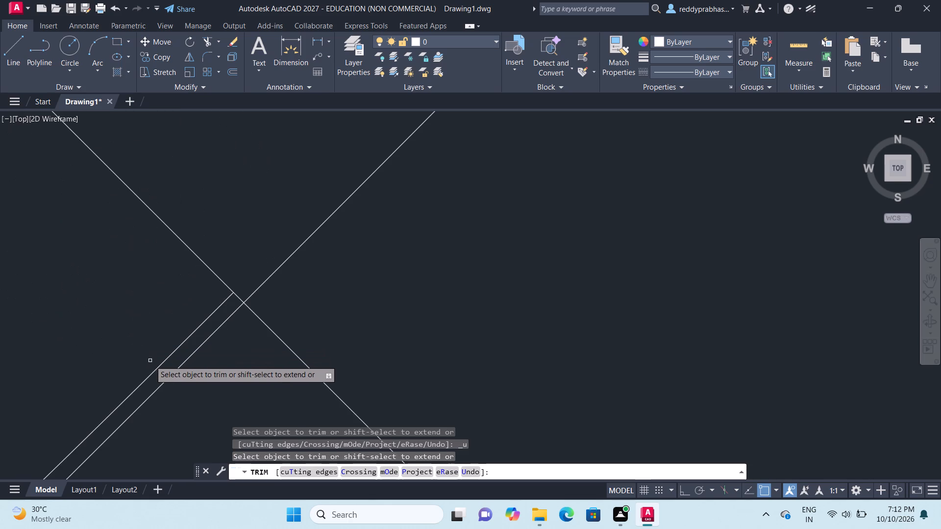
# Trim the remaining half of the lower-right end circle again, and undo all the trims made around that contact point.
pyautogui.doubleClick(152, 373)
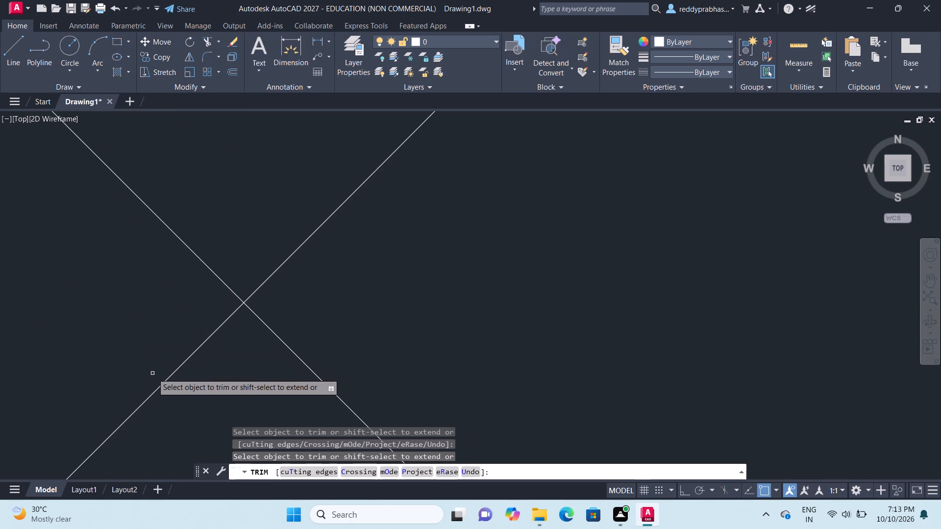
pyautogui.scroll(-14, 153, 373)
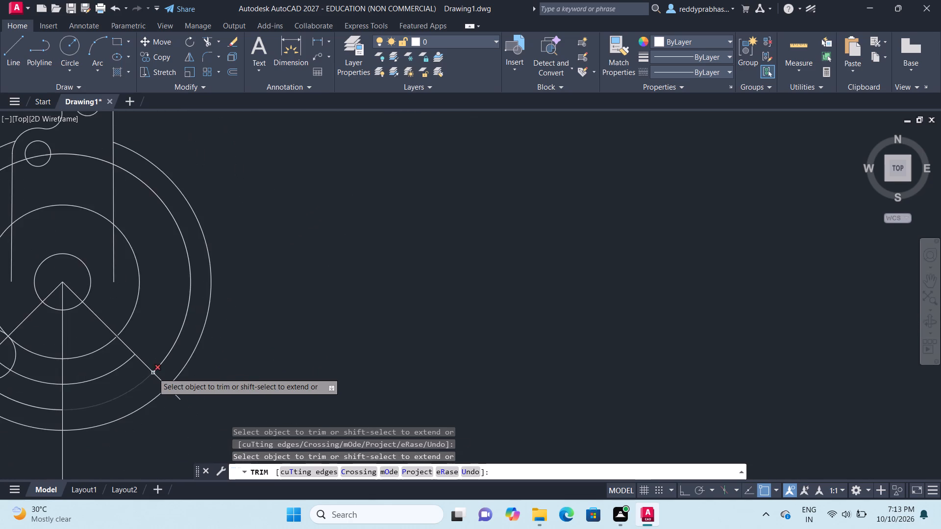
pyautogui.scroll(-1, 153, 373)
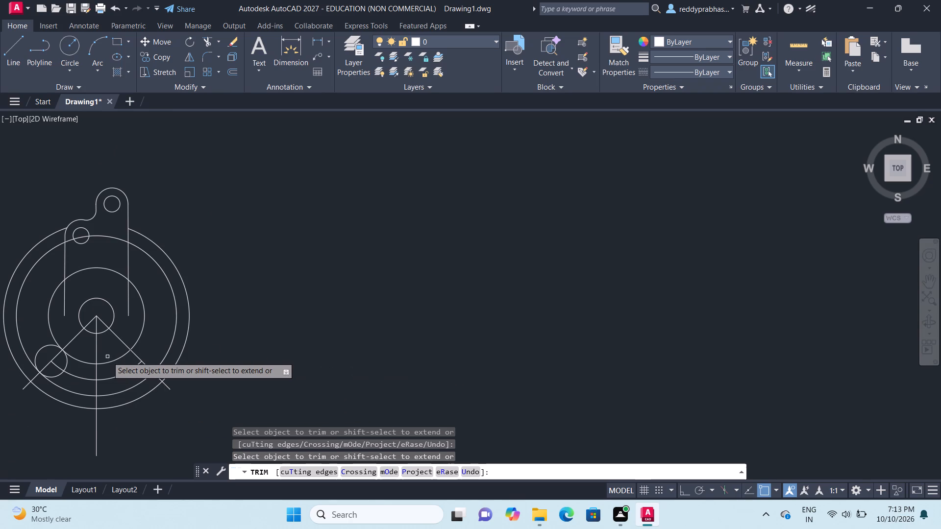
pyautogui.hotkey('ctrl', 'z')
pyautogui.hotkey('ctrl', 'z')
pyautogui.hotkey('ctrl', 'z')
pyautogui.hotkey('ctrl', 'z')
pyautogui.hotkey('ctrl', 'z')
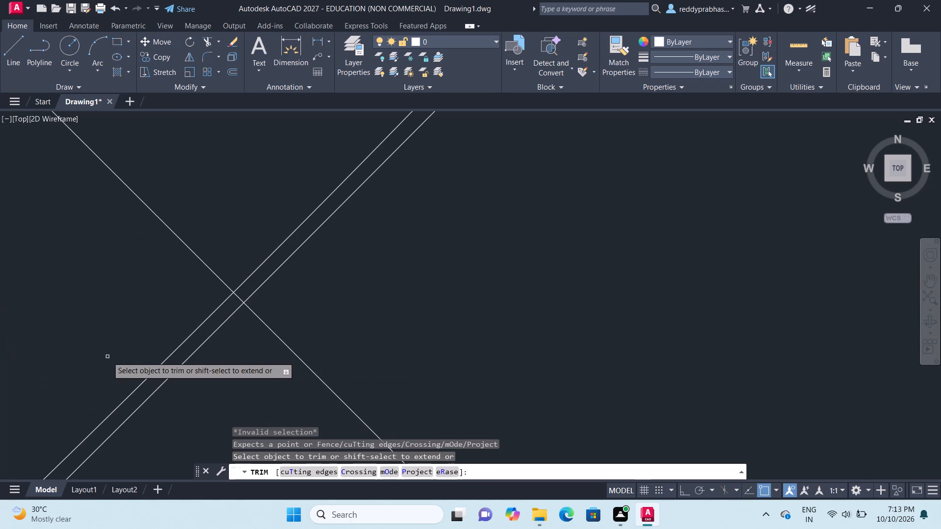
# Examine the restored lower-right end circle and its contact with the 50 mm radius circle, and leave the Trim command.
pyautogui.scroll(-13, 106, 357)
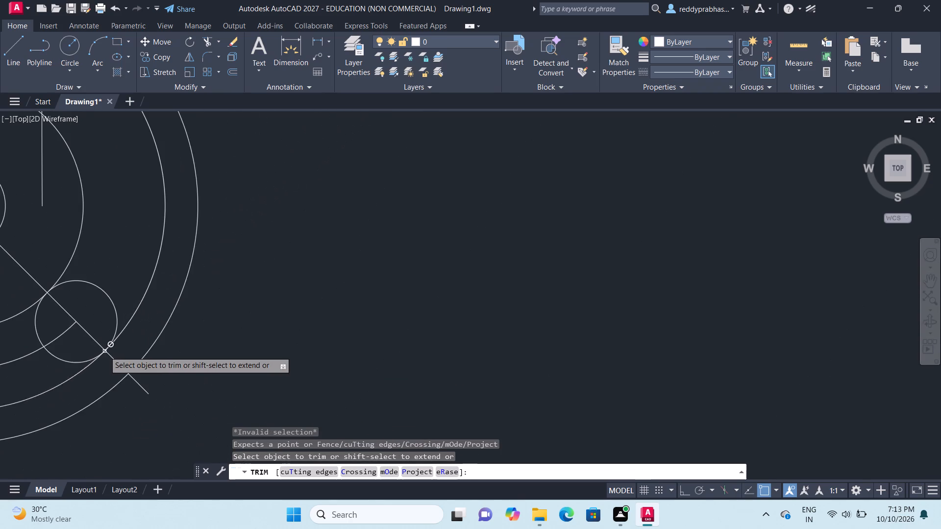
pyautogui.scroll(6, 104, 351)
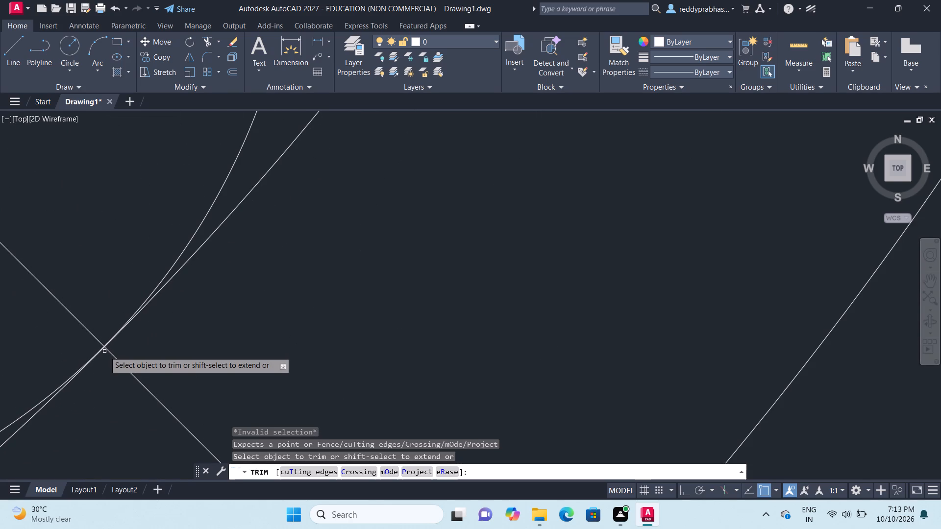
pyautogui.scroll(-5, 104, 351)
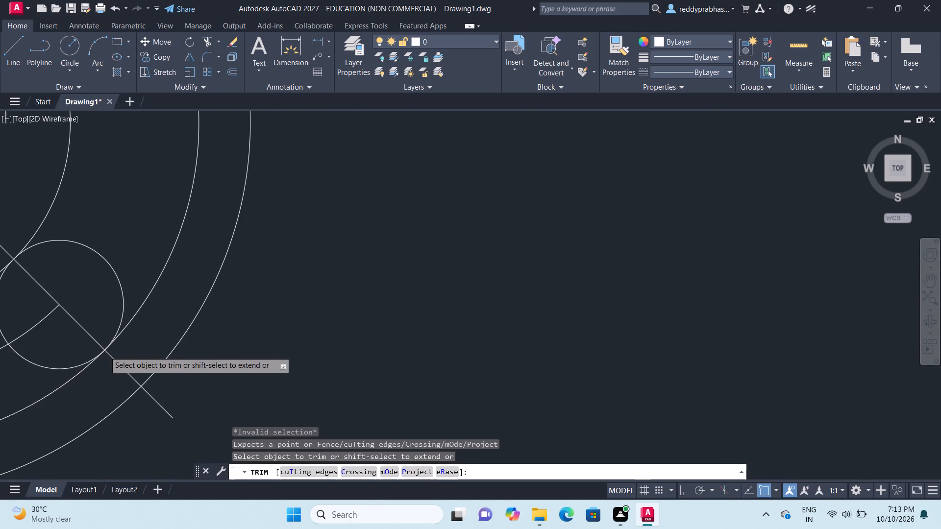
pyautogui.press('Escape')
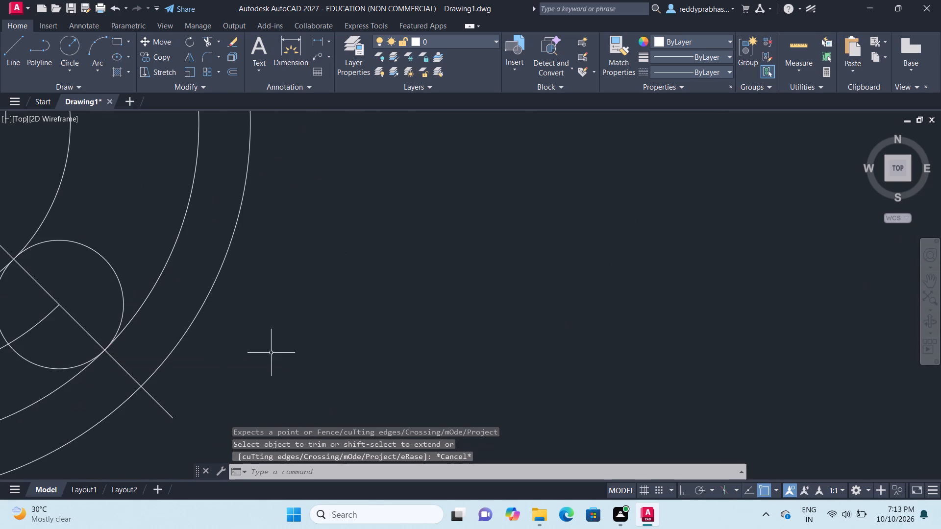
# Examine where the 50 mm radius circle meets the lower-left end circle at the 45-degree line.
pyautogui.click(926, 273)
pyautogui.moveTo(280, 366); pyautogui.dragTo(345, 350)
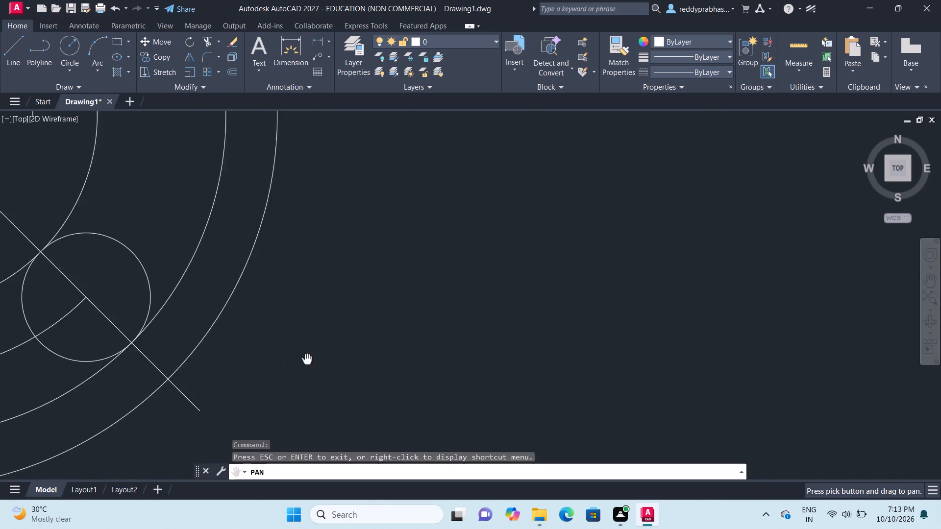
pyautogui.moveTo(345, 350); pyautogui.dragTo(599, 282)
pyautogui.moveTo(34, 365); pyautogui.dragTo(322, 373)
pyautogui.moveTo(269, 356); pyautogui.dragTo(286, 363)
pyautogui.scroll(2, 286, 363)
pyautogui.moveTo(113, 133); pyautogui.dragTo(113, 135)
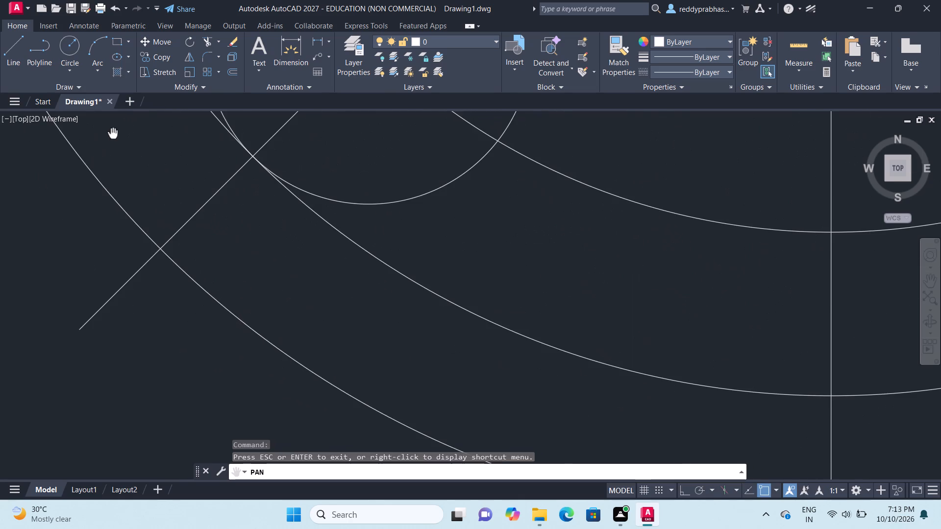
pyautogui.moveTo(113, 135); pyautogui.dragTo(152, 296)
pyautogui.scroll(4, 154, 299)
pyautogui.moveTo(397, 276); pyautogui.dragTo(0, 216)
pyautogui.moveTo(245, 374); pyautogui.dragTo(218, 347)
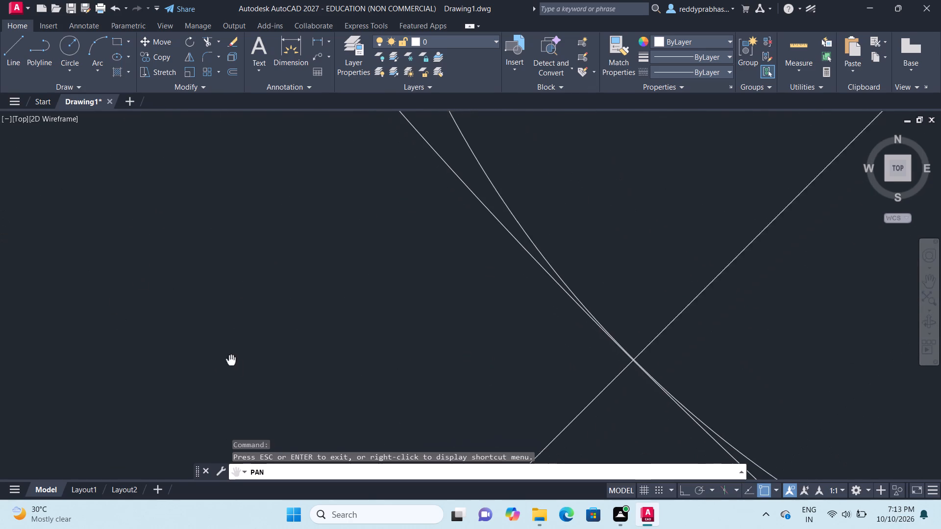
pyautogui.moveTo(218, 347); pyautogui.dragTo(66, 272)
pyautogui.scroll(2, 314, 250)
pyautogui.moveTo(299, 225); pyautogui.dragTo(135, 279)
pyautogui.scroll(3, 306, 350)
pyautogui.moveTo(290, 296); pyautogui.dragTo(233, 319)
pyautogui.scroll(3, 523, 325)
pyautogui.moveTo(173, 343); pyautogui.dragTo(185, 292)
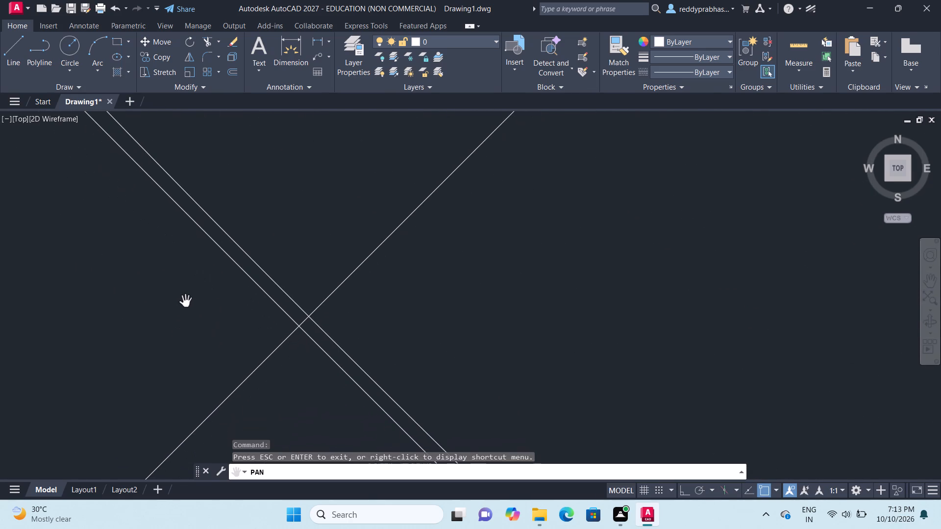
pyautogui.press('Escape')
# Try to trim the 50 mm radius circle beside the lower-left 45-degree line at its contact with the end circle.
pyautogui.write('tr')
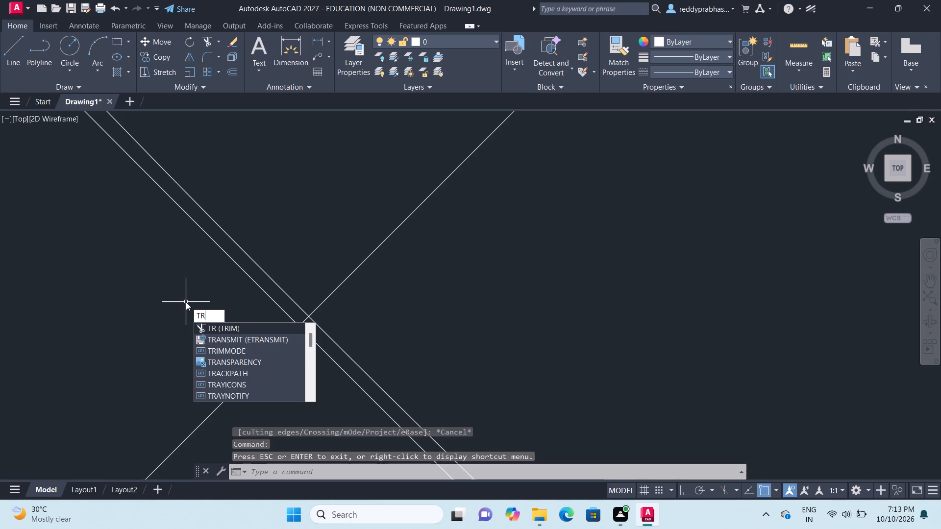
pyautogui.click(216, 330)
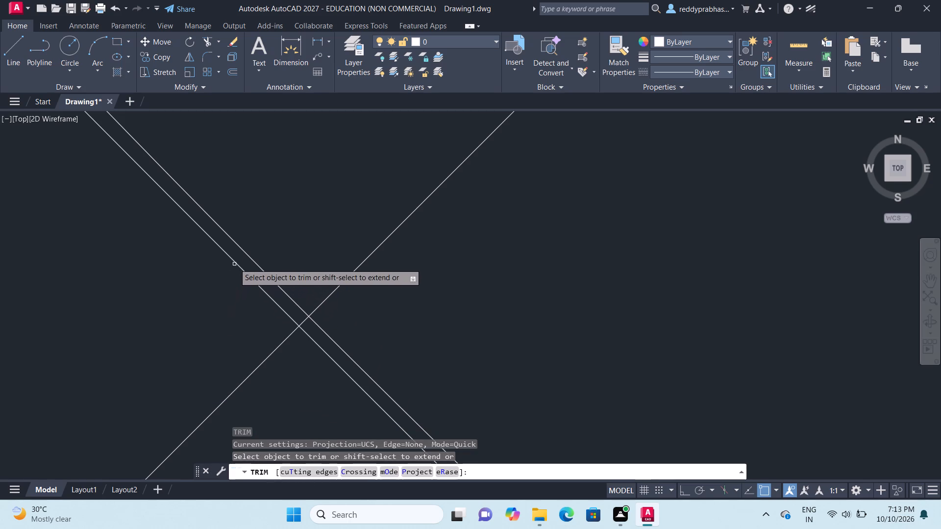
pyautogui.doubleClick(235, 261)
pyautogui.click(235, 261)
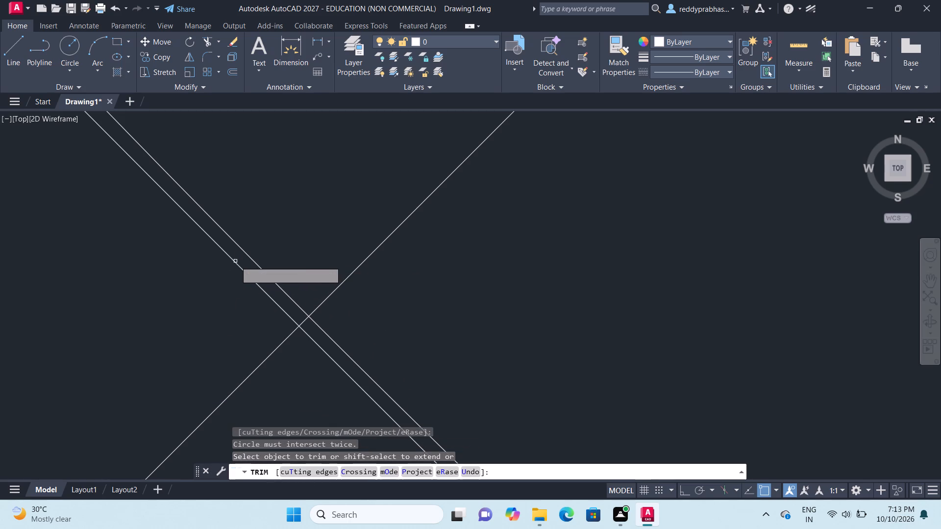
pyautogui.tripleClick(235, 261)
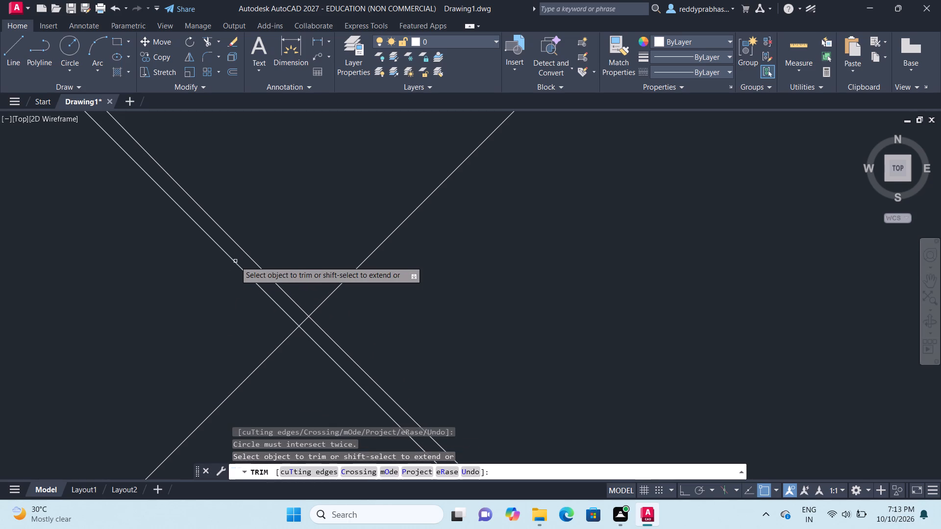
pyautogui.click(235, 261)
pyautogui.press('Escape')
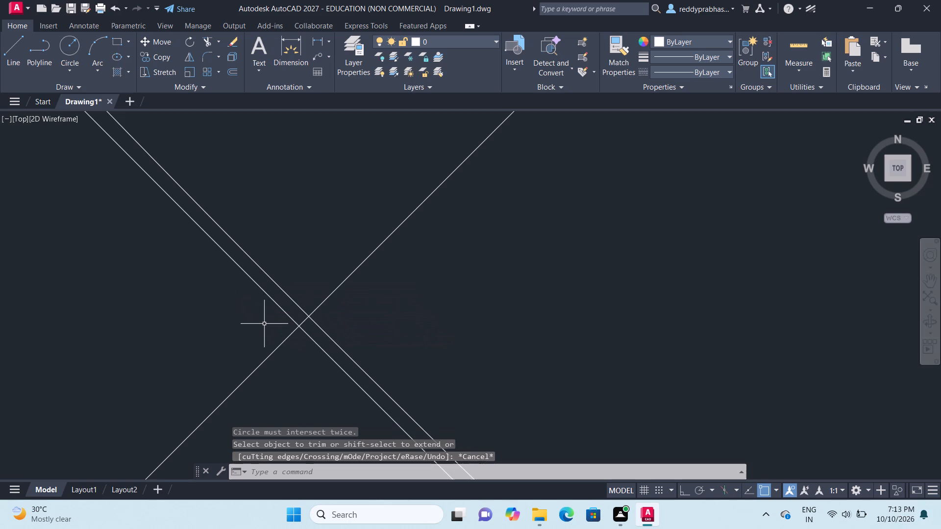
# Move the 50 mm radius circle freehand toward the lower-left end circle's outer edge, close to the 45-degree line.
pyautogui.click(273, 299)
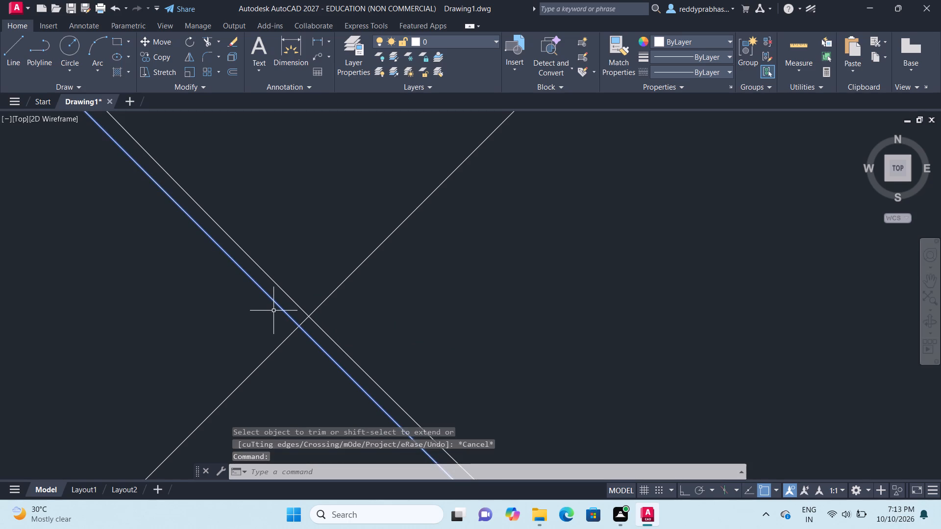
pyautogui.moveTo(262, 290); pyautogui.dragTo(266, 281)
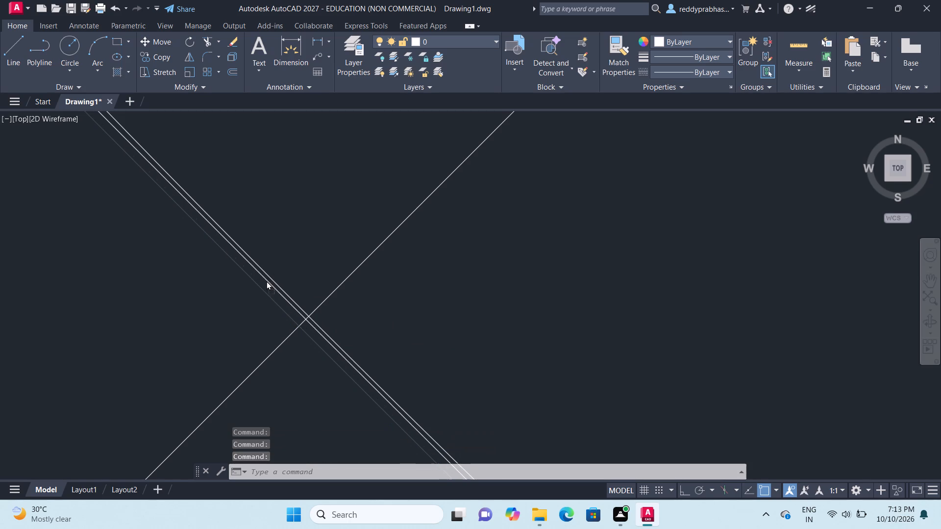
pyautogui.moveTo(266, 281); pyautogui.dragTo(268, 280)
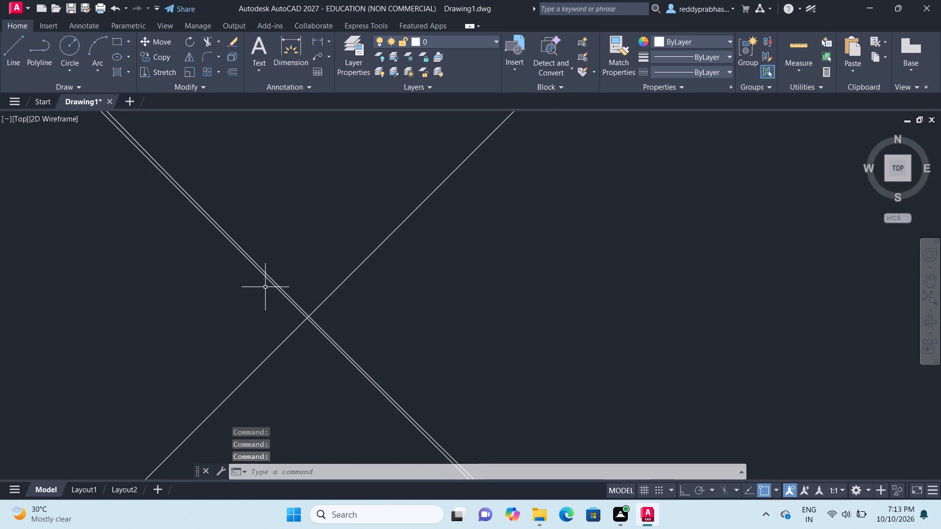
pyautogui.scroll(6, 265, 288)
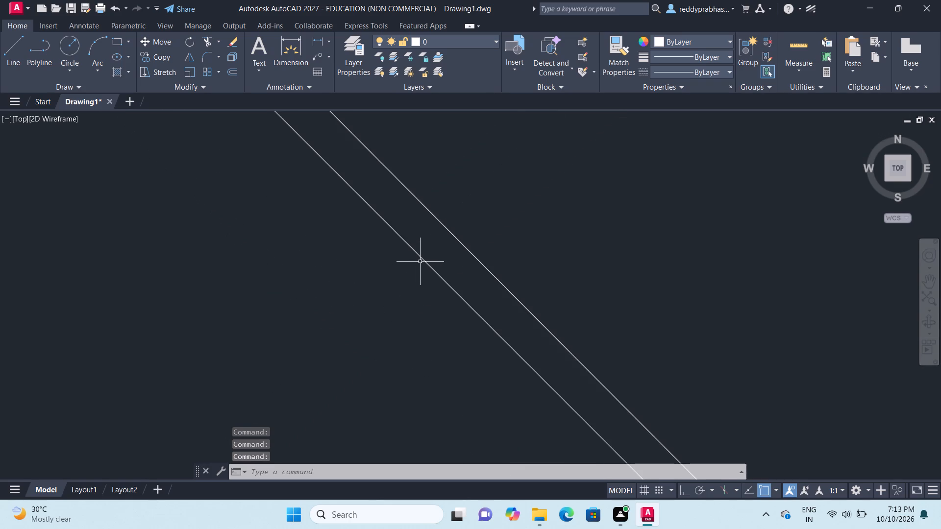
pyautogui.click(421, 259)
pyautogui.moveTo(421, 259); pyautogui.dragTo(428, 245)
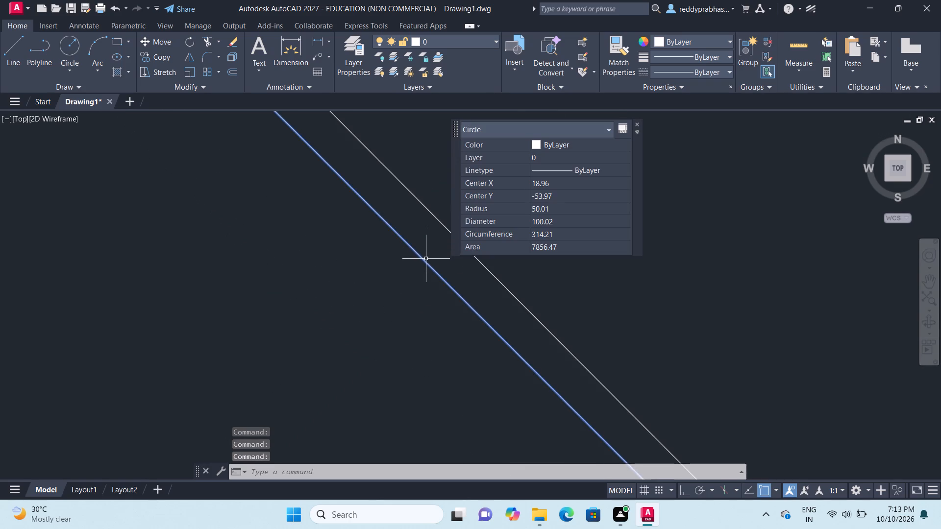
pyautogui.click(426, 260)
pyautogui.doubleClick(425, 262)
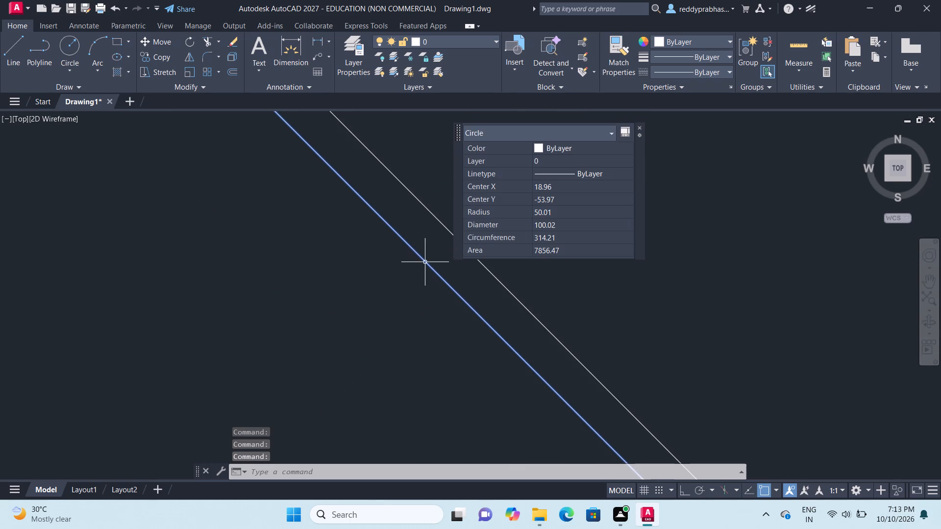
pyautogui.moveTo(420, 255); pyautogui.dragTo(444, 223)
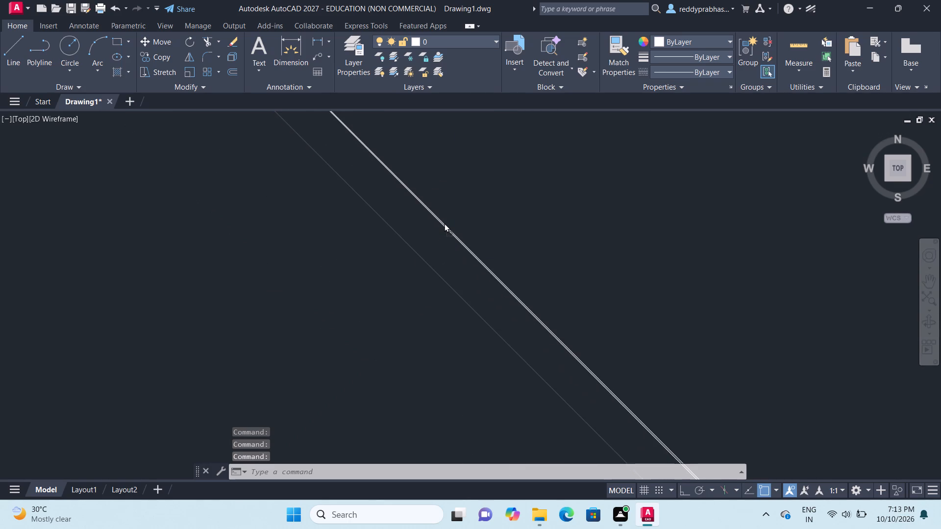
pyautogui.moveTo(444, 223); pyautogui.dragTo(444, 223)
# Shift the 50 mm radius circle again to close the remaining gap to the lower-left end circle.
pyautogui.scroll(10, 444, 223)
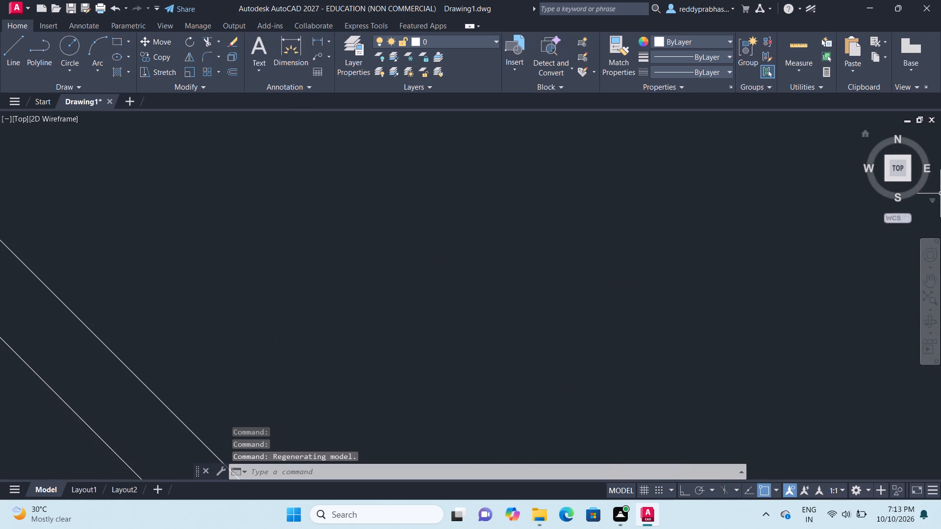
pyautogui.click(932, 278)
pyautogui.moveTo(415, 387); pyautogui.dragTo(560, 204)
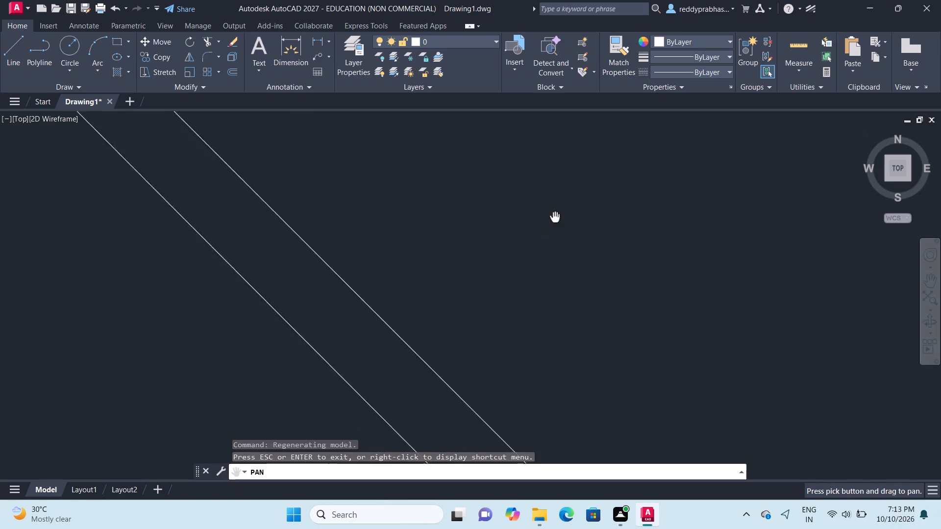
pyautogui.moveTo(560, 204); pyautogui.dragTo(561, 203)
pyautogui.press('Escape')
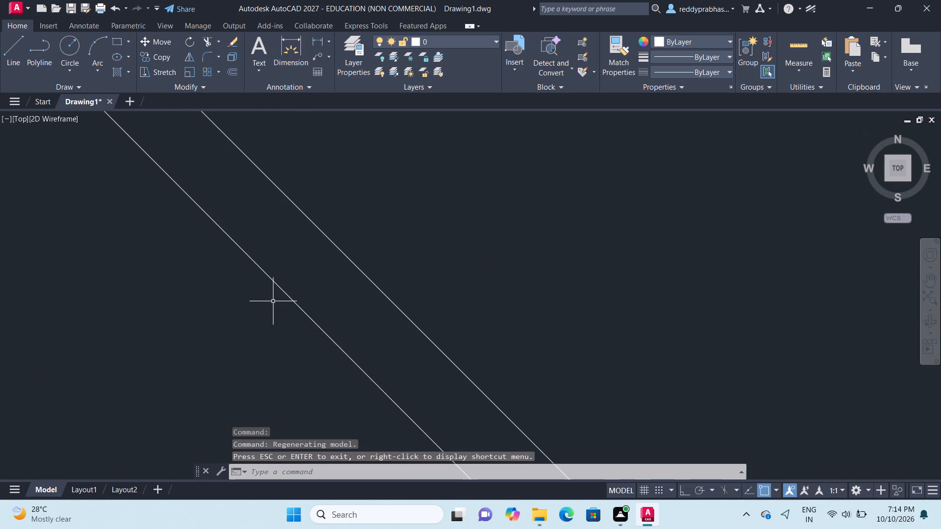
pyautogui.moveTo(298, 306); pyautogui.dragTo(310, 295)
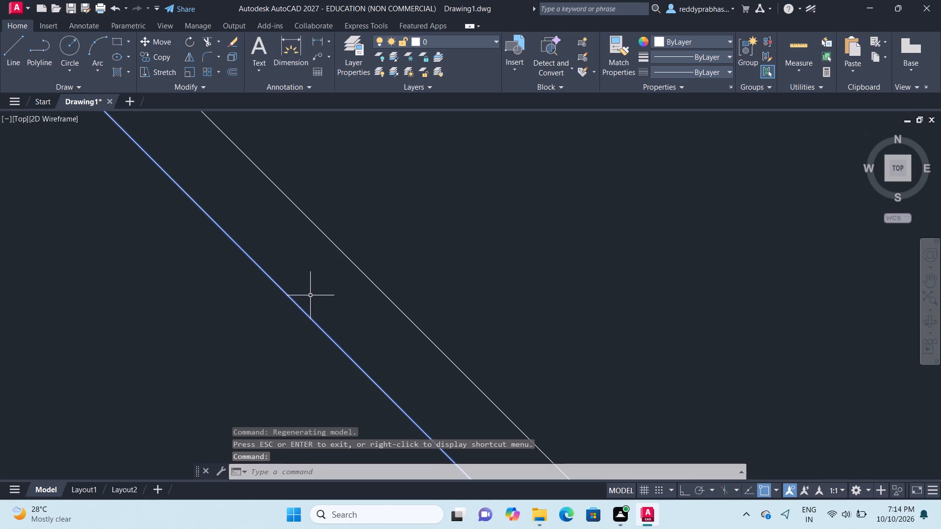
pyautogui.moveTo(310, 295); pyautogui.dragTo(306, 302)
pyautogui.click(305, 305)
pyautogui.moveTo(301, 310); pyautogui.dragTo(308, 307)
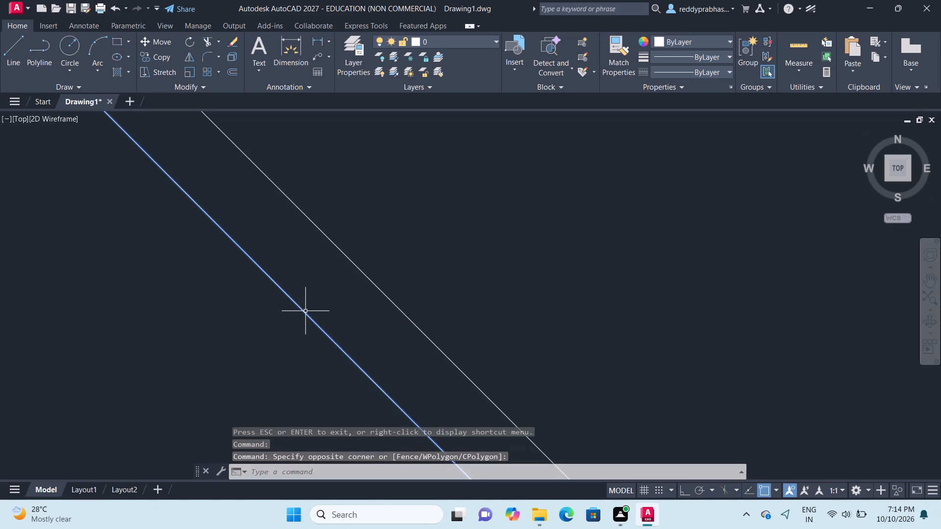
pyautogui.moveTo(305, 312); pyautogui.dragTo(345, 287)
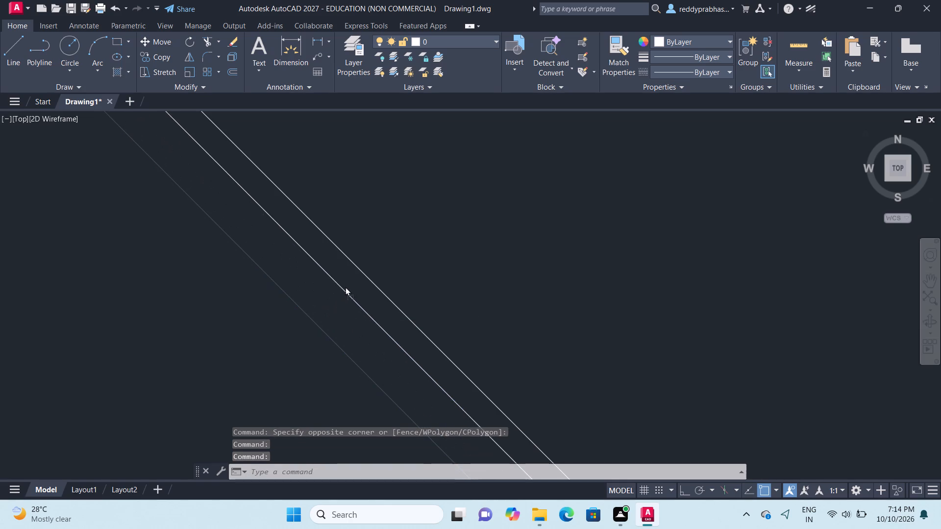
pyautogui.moveTo(345, 287); pyautogui.dragTo(360, 268)
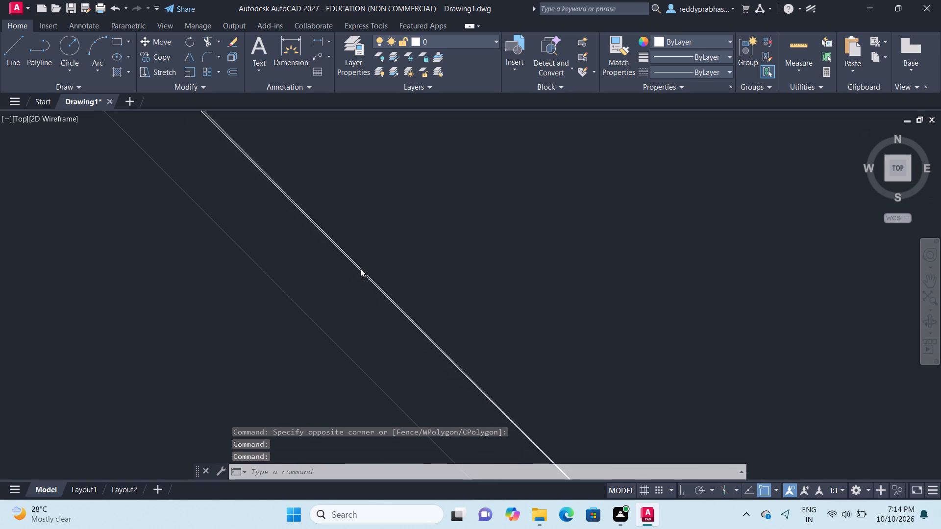
pyautogui.moveTo(360, 268); pyautogui.dragTo(359, 269)
pyautogui.press('Escape')
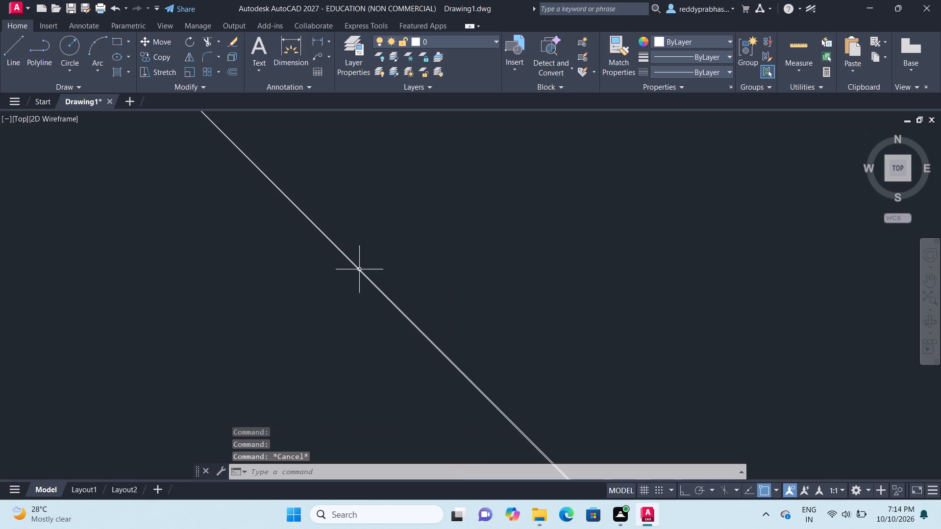
# Nudge the 50 mm radius circle once more onto the lower-left end circle's edge near their contact point.
pyautogui.scroll(-20, 359, 269)
pyautogui.scroll(-1, 359, 269)
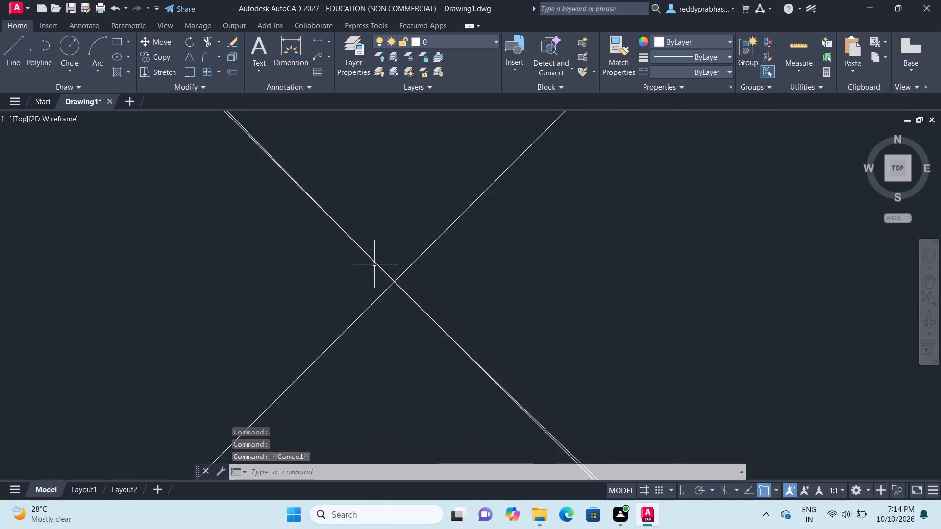
pyautogui.scroll(-8, 374, 264)
pyautogui.scroll(10, 374, 265)
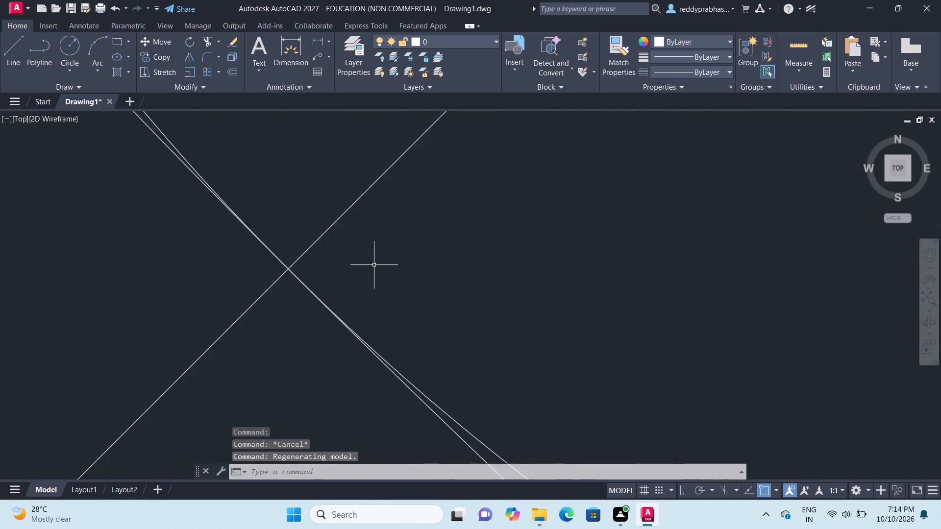
pyautogui.scroll(2, 374, 265)
pyautogui.click(928, 280)
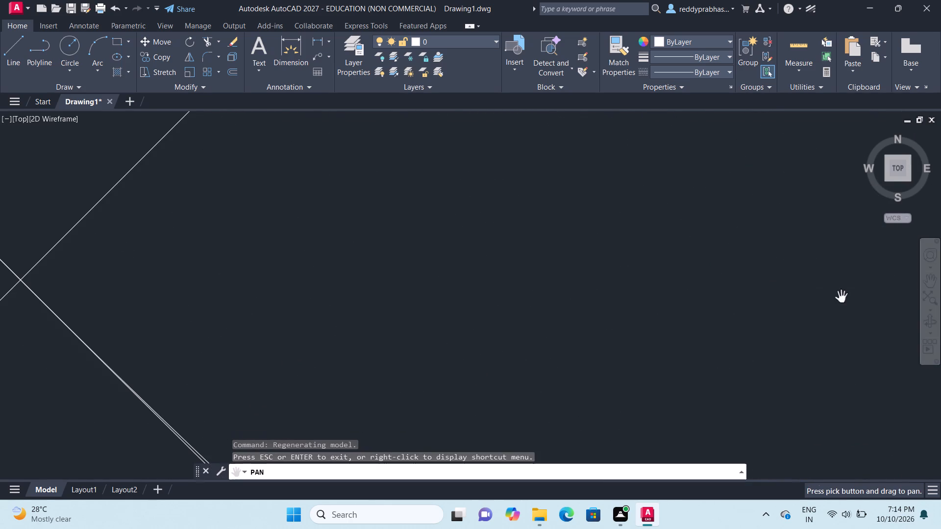
pyautogui.moveTo(207, 411); pyautogui.dragTo(615, 133)
pyautogui.moveTo(530, 146); pyautogui.dragTo(523, 357)
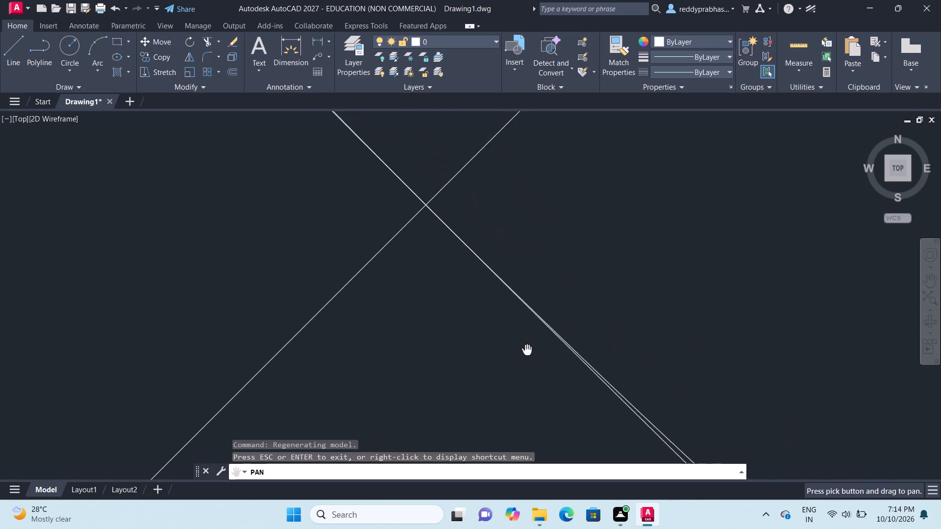
pyautogui.moveTo(523, 357); pyautogui.dragTo(519, 362)
pyautogui.scroll(5, 513, 362)
pyautogui.moveTo(449, 230); pyautogui.dragTo(430, 395)
pyautogui.moveTo(359, 128); pyautogui.dragTo(369, 352)
pyautogui.moveTo(356, 285); pyautogui.dragTo(363, 343)
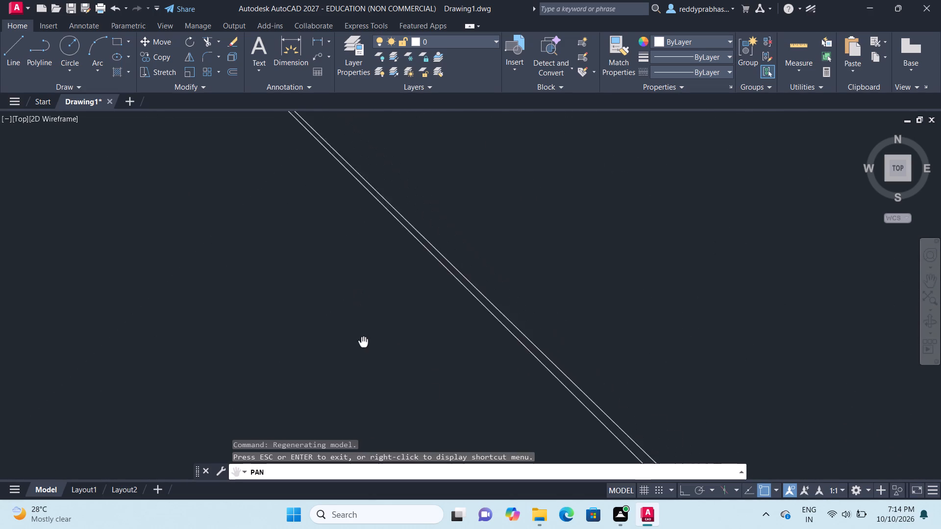
pyautogui.scroll(3, 363, 343)
pyautogui.moveTo(283, 96); pyautogui.dragTo(304, 252)
pyautogui.moveTo(532, 185); pyautogui.dragTo(376, 370)
pyautogui.moveTo(454, 235); pyautogui.dragTo(391, 373)
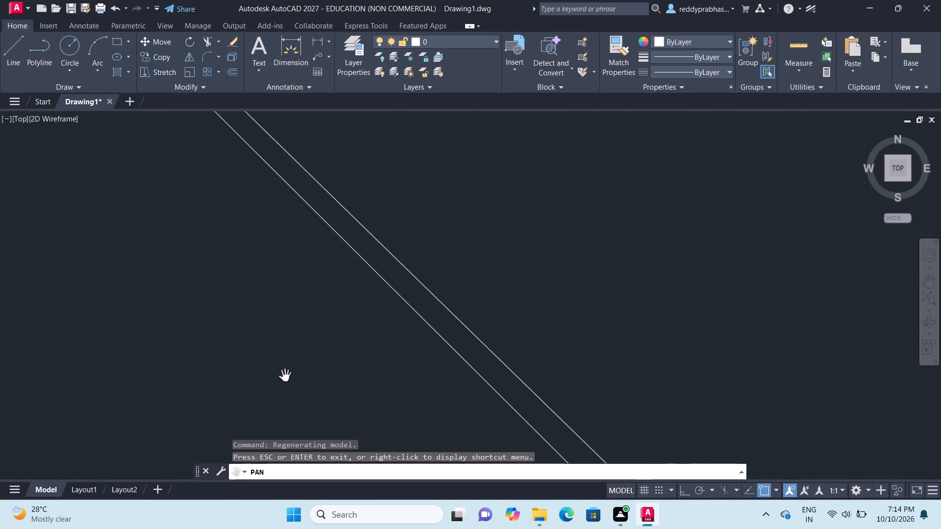
pyautogui.scroll(4, 184, 363)
pyautogui.moveTo(353, 107); pyautogui.dragTo(352, 276)
pyautogui.moveTo(485, 203); pyautogui.dragTo(399, 339)
pyautogui.moveTo(486, 173); pyautogui.dragTo(444, 301)
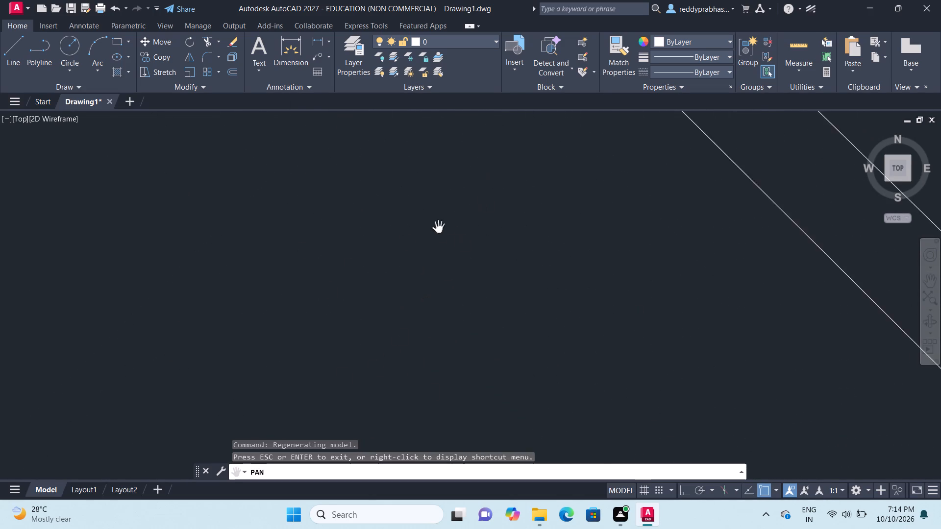
pyautogui.moveTo(442, 228); pyautogui.dragTo(323, 461)
pyautogui.moveTo(369, 291); pyautogui.dragTo(368, 336)
pyautogui.press('Escape')
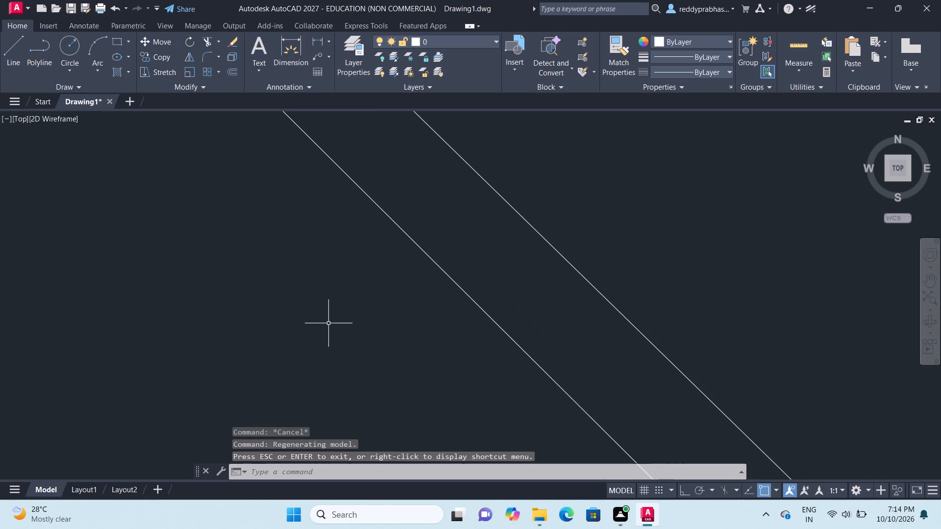
pyautogui.doubleClick(418, 247)
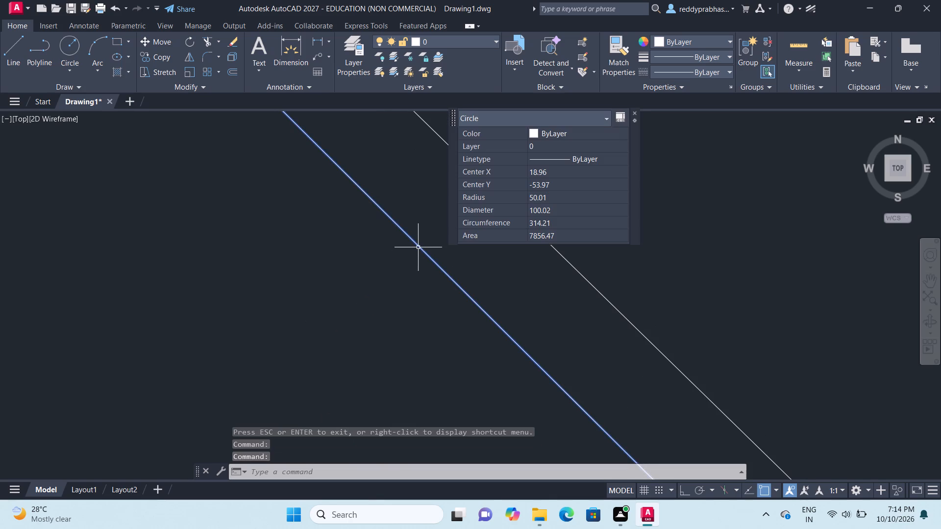
pyautogui.moveTo(418, 247); pyautogui.dragTo(482, 191)
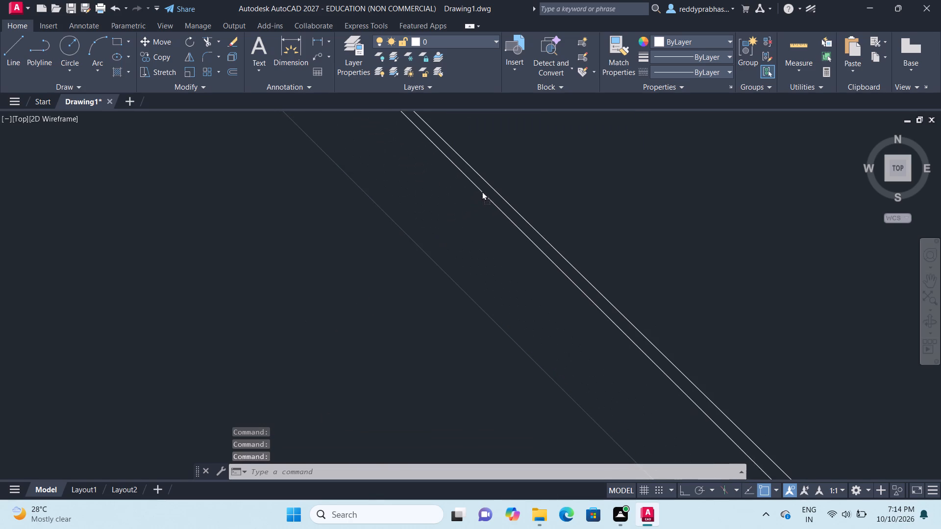
pyautogui.moveTo(482, 191); pyautogui.dragTo(487, 184)
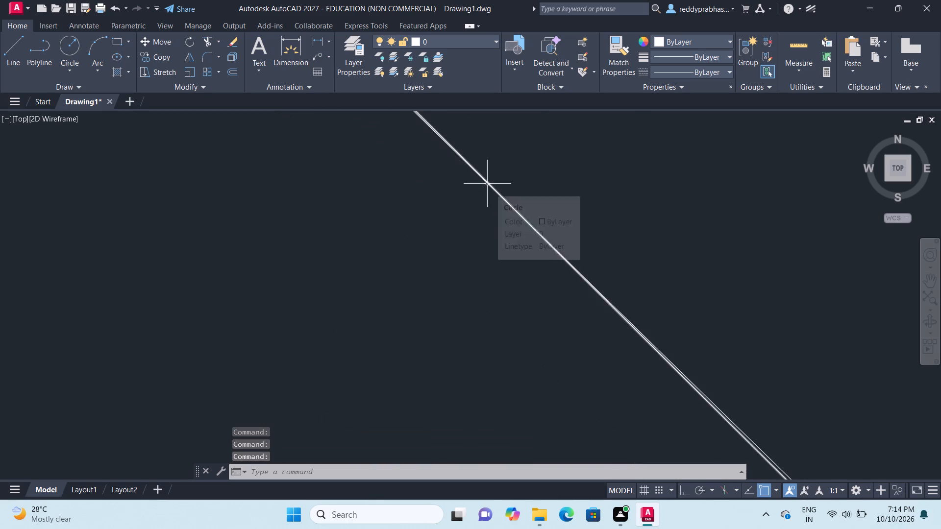
pyautogui.press('Escape')
# Move the 50 mm radius circle freehand toward the lower-right end circle's outer edge, near the 45-degree line.
pyautogui.scroll(-6, 478, 208)
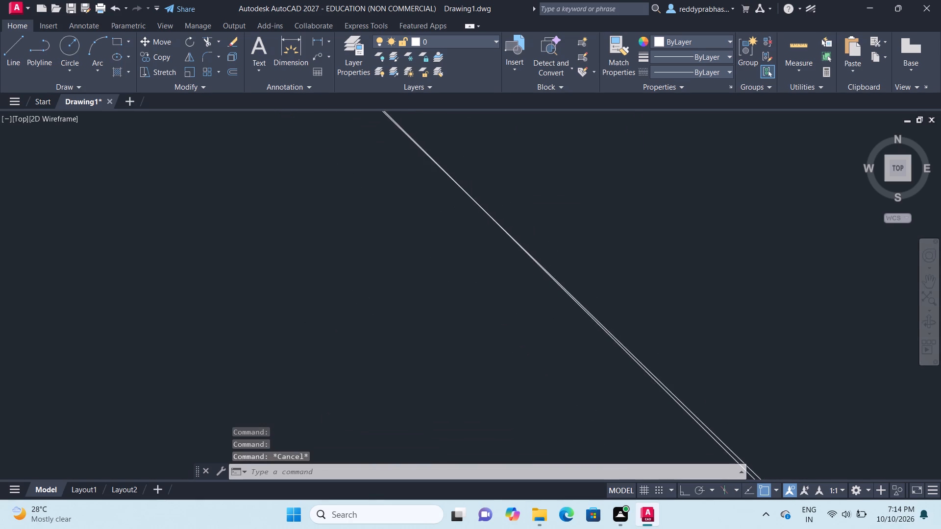
pyautogui.scroll(-13, 478, 208)
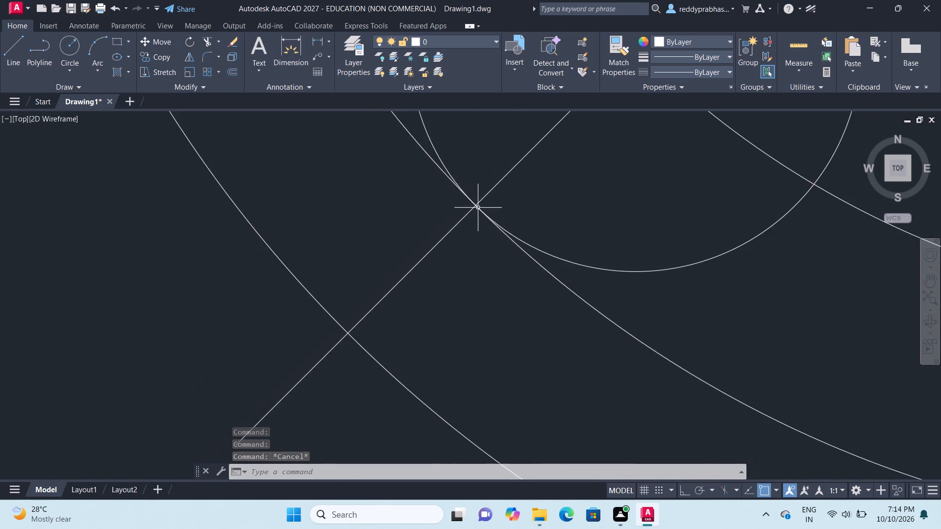
pyautogui.scroll(-2, 478, 208)
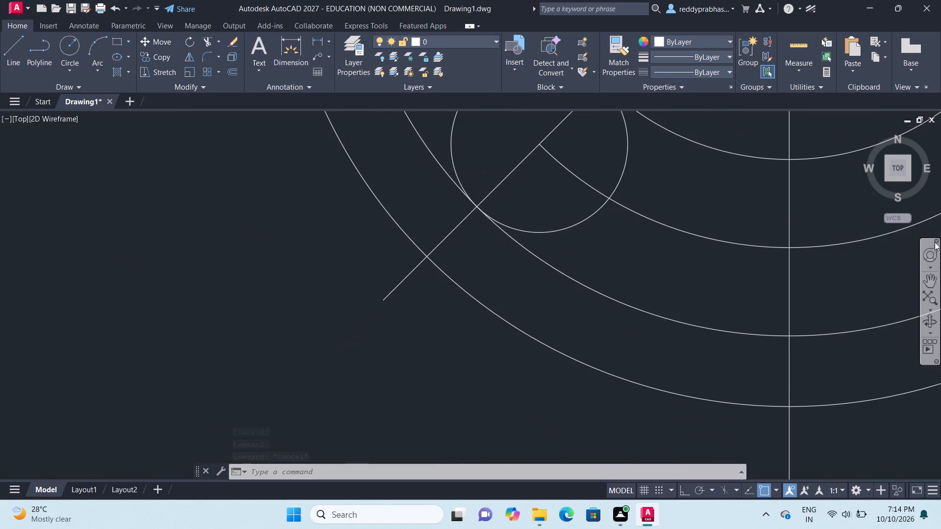
pyautogui.click(928, 280)
pyautogui.moveTo(894, 293); pyautogui.dragTo(514, 404)
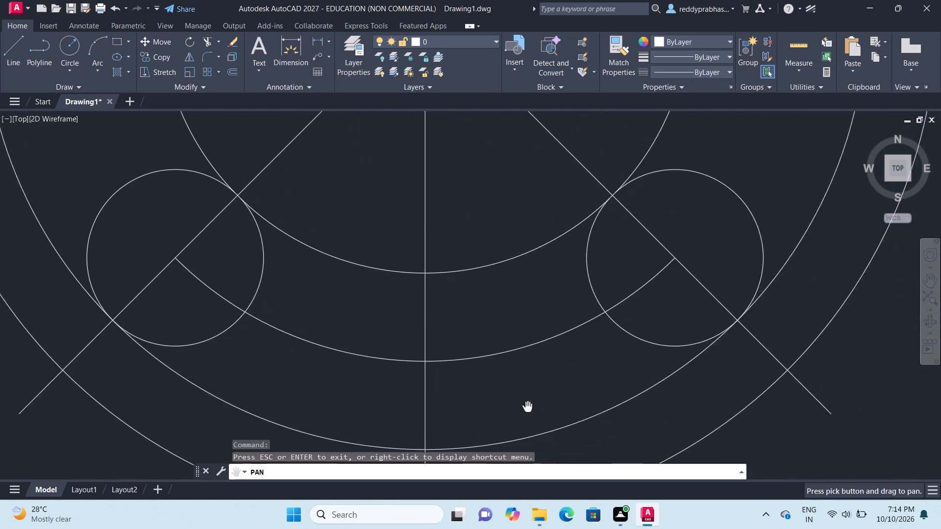
pyautogui.moveTo(514, 404); pyautogui.dragTo(298, 336)
pyautogui.scroll(3, 517, 300)
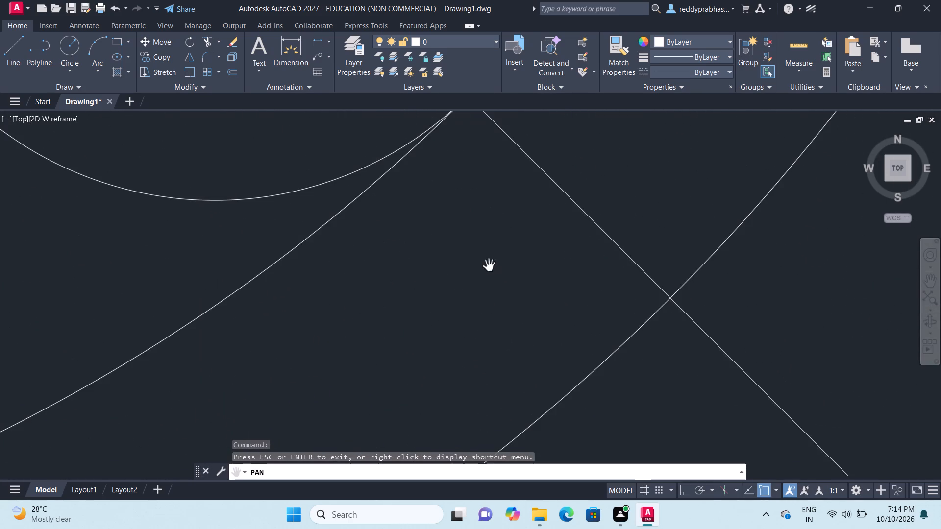
pyautogui.moveTo(489, 266); pyautogui.dragTo(498, 376)
pyautogui.scroll(2, 495, 361)
pyautogui.moveTo(428, 198); pyautogui.dragTo(446, 414)
pyautogui.scroll(2, 428, 289)
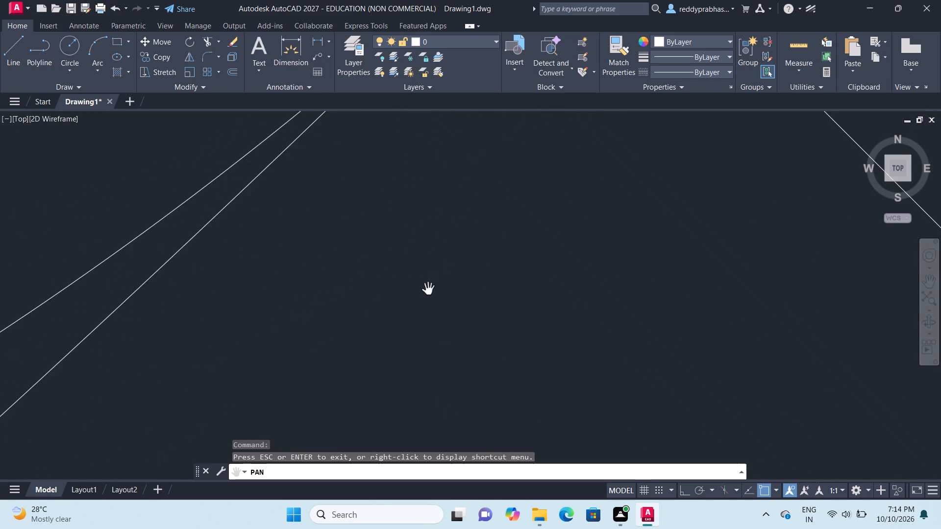
pyautogui.scroll(1, 428, 289)
pyautogui.moveTo(434, 231); pyautogui.dragTo(429, 435)
pyautogui.scroll(2, 532, 214)
pyautogui.moveTo(520, 233); pyautogui.dragTo(484, 390)
pyautogui.moveTo(541, 256); pyautogui.dragTo(533, 272)
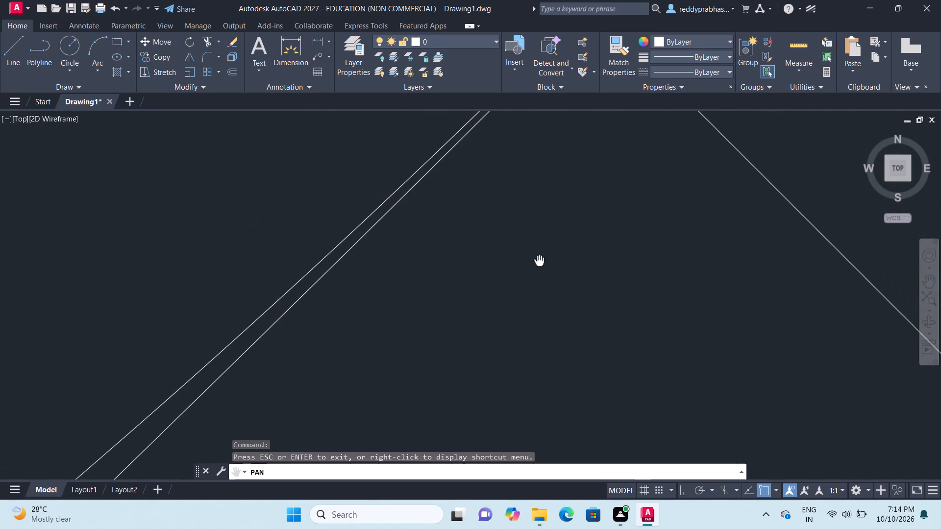
pyautogui.moveTo(533, 272); pyautogui.dragTo(411, 528)
pyautogui.moveTo(493, 362); pyautogui.dragTo(488, 386)
pyautogui.scroll(4, 487, 386)
pyautogui.moveTo(376, 278); pyautogui.dragTo(377, 401)
pyautogui.moveTo(401, 279); pyautogui.dragTo(400, 389)
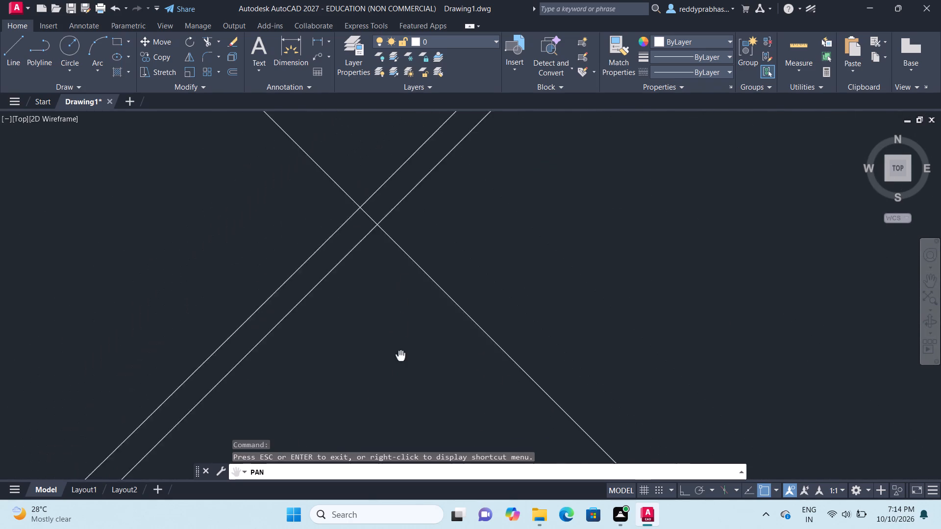
pyautogui.moveTo(400, 389); pyautogui.dragTo(401, 422)
pyautogui.scroll(2, 401, 422)
pyautogui.moveTo(383, 285); pyautogui.dragTo(381, 429)
pyautogui.moveTo(381, 384); pyautogui.dragTo(382, 401)
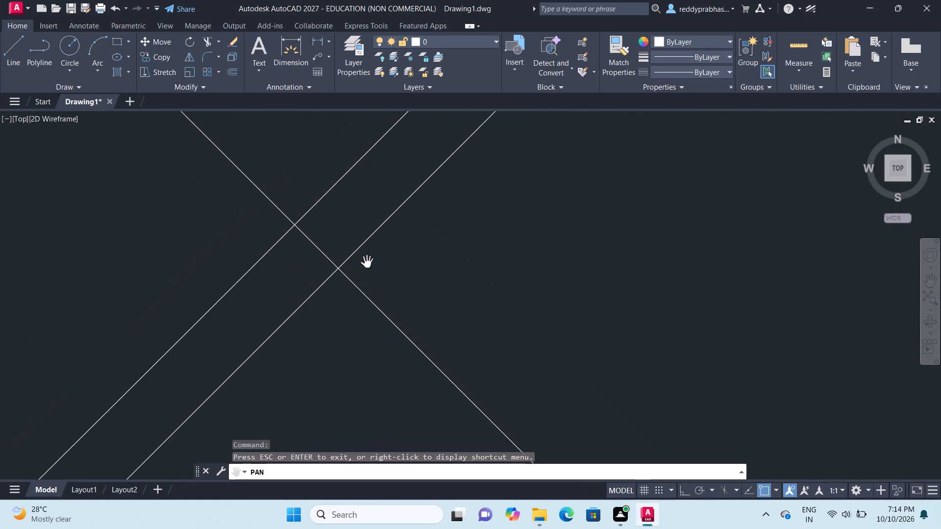
pyautogui.press('Escape')
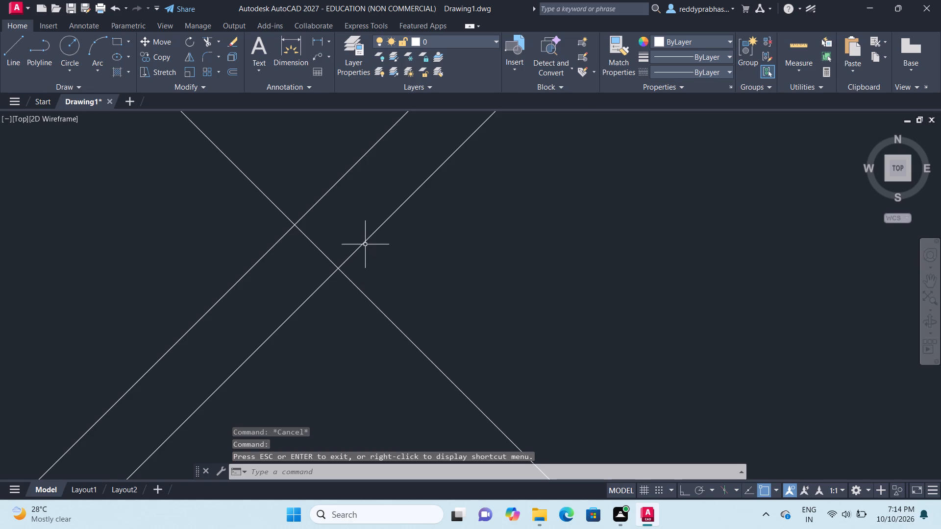
pyautogui.click(365, 242)
pyautogui.moveTo(365, 242); pyautogui.dragTo(355, 248)
pyautogui.doubleClick(359, 244)
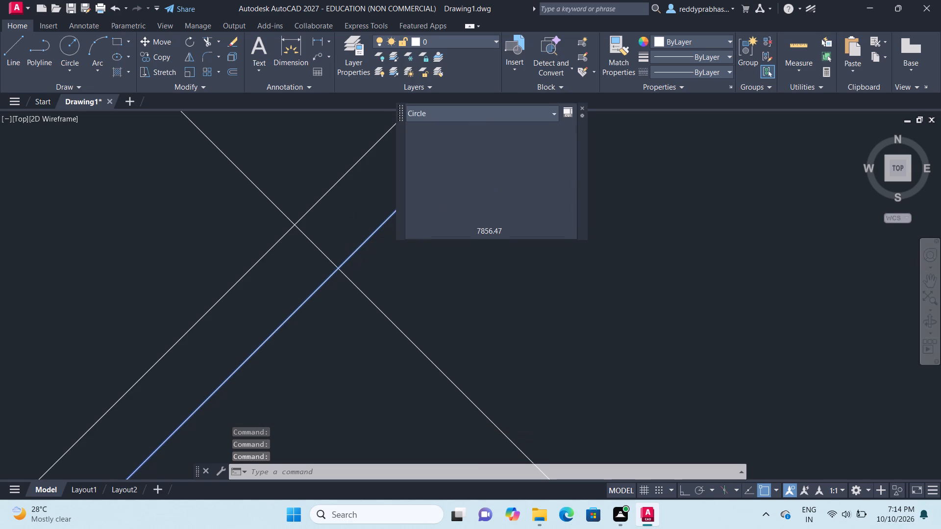
pyautogui.moveTo(360, 244); pyautogui.dragTo(324, 212)
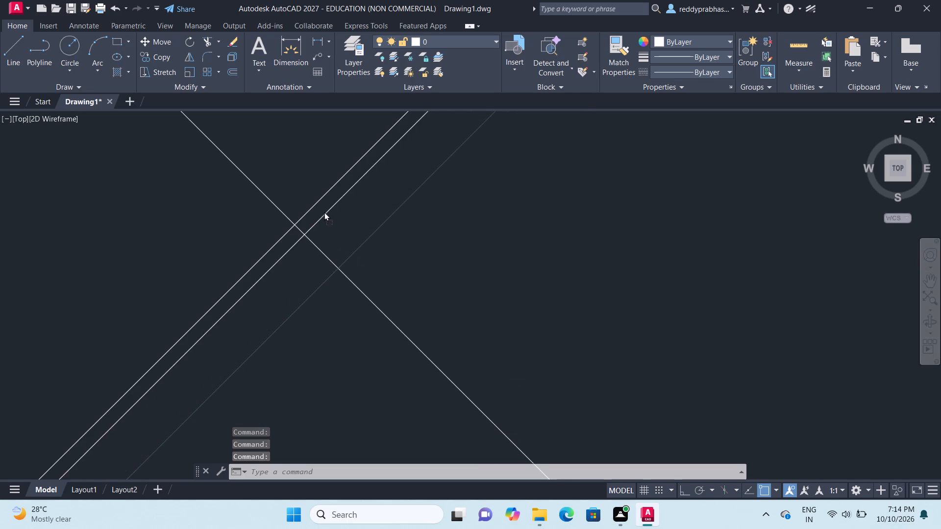
pyautogui.moveTo(324, 212); pyautogui.dragTo(313, 208)
# Shift the 50 mm radius circle again to narrow the gap to the lower-right end circle.
pyautogui.scroll(6, 311, 207)
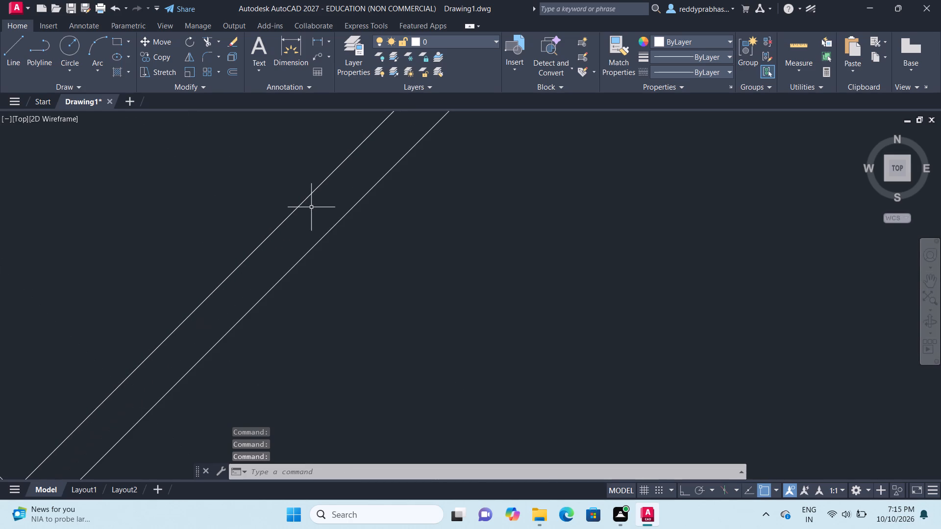
pyautogui.click(334, 227)
pyautogui.moveTo(334, 227); pyautogui.dragTo(324, 214)
pyautogui.click(338, 222)
pyautogui.click(338, 222)
pyautogui.moveTo(338, 222); pyautogui.dragTo(330, 213)
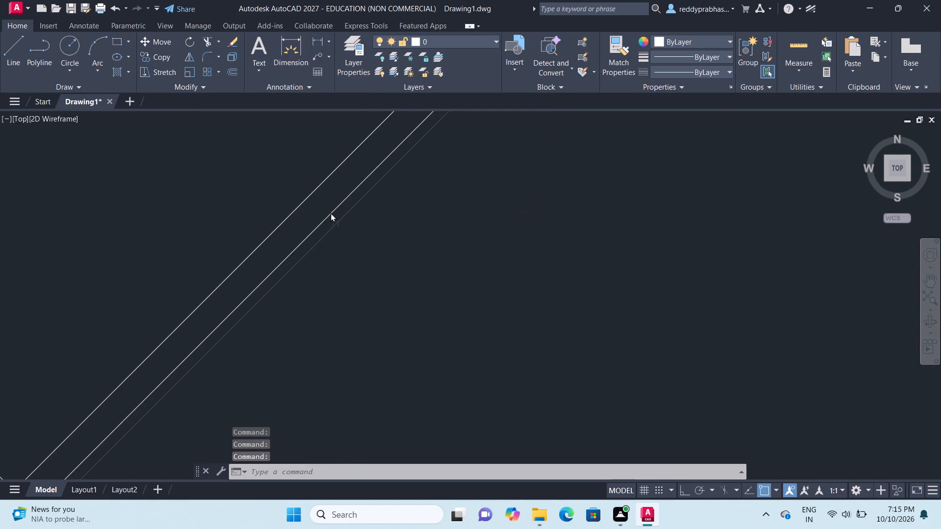
pyautogui.moveTo(330, 213); pyautogui.dragTo(309, 195)
# Nudge the 50 mm radius circle once more onto the lower-right end circle's edge near their contact point.
pyautogui.scroll(12, 308, 195)
pyautogui.moveTo(313, 213); pyautogui.dragTo(424, 295)
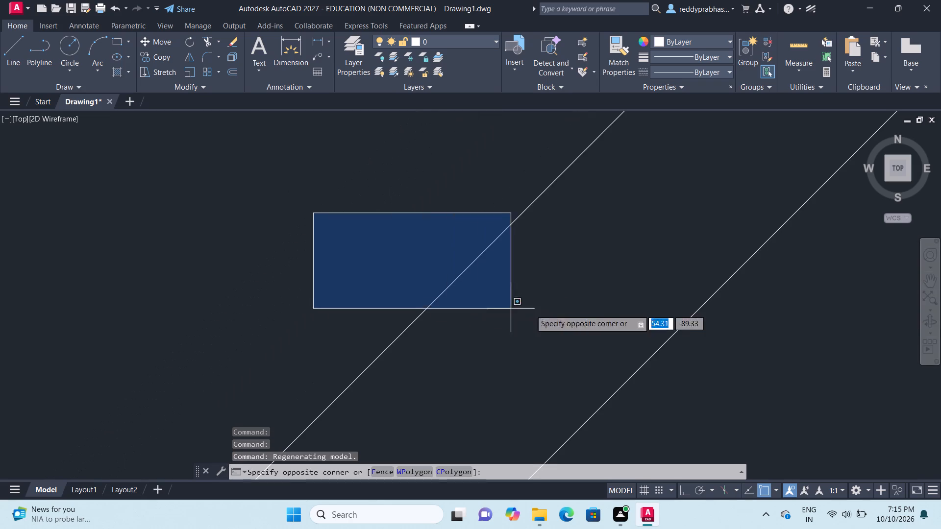
pyautogui.press('Escape')
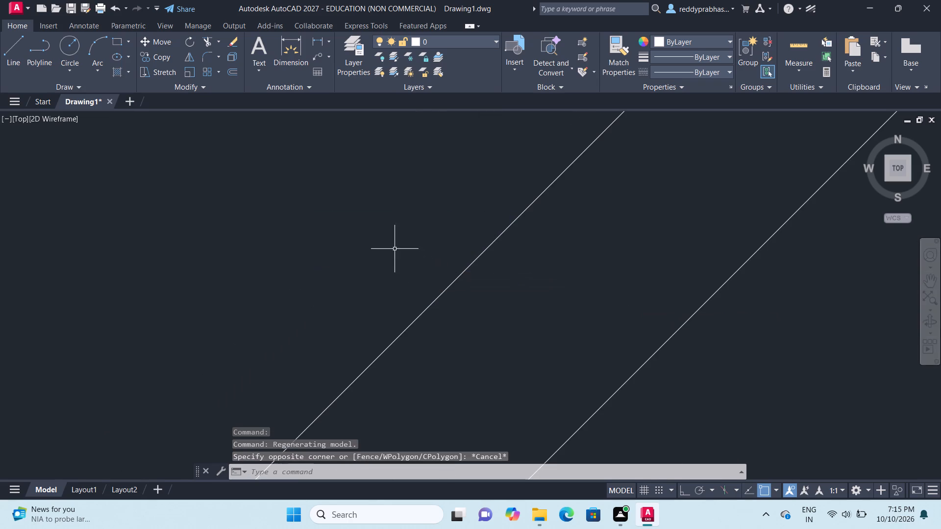
pyautogui.moveTo(644, 363); pyautogui.dragTo(597, 332)
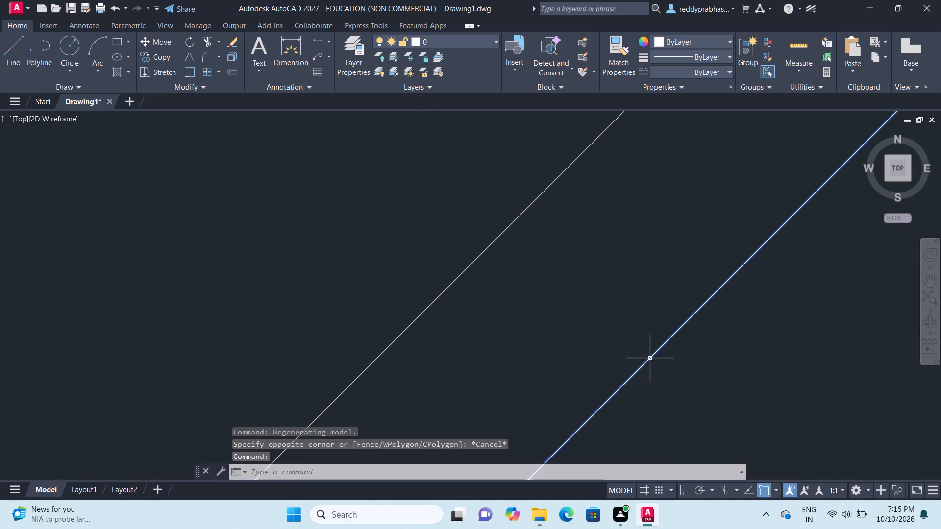
pyautogui.moveTo(651, 359); pyautogui.dragTo(528, 263)
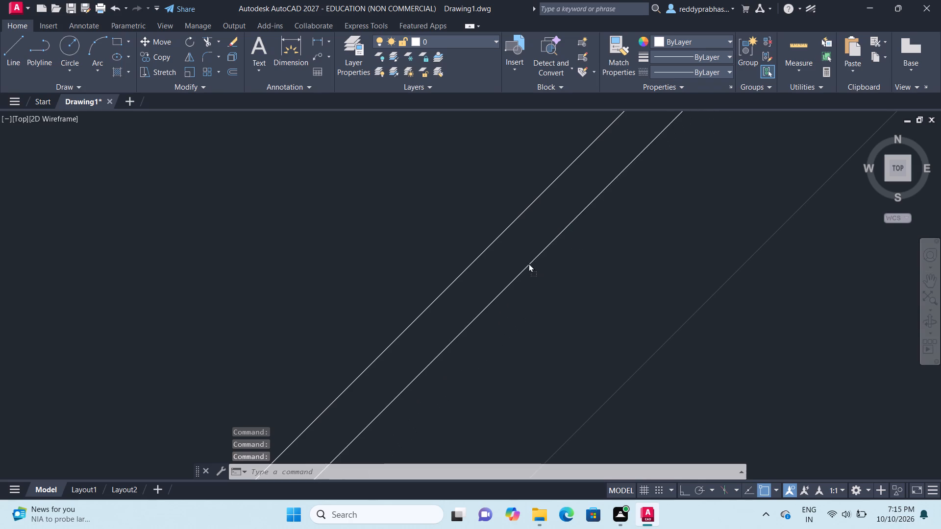
pyautogui.moveTo(528, 263); pyautogui.dragTo(496, 234)
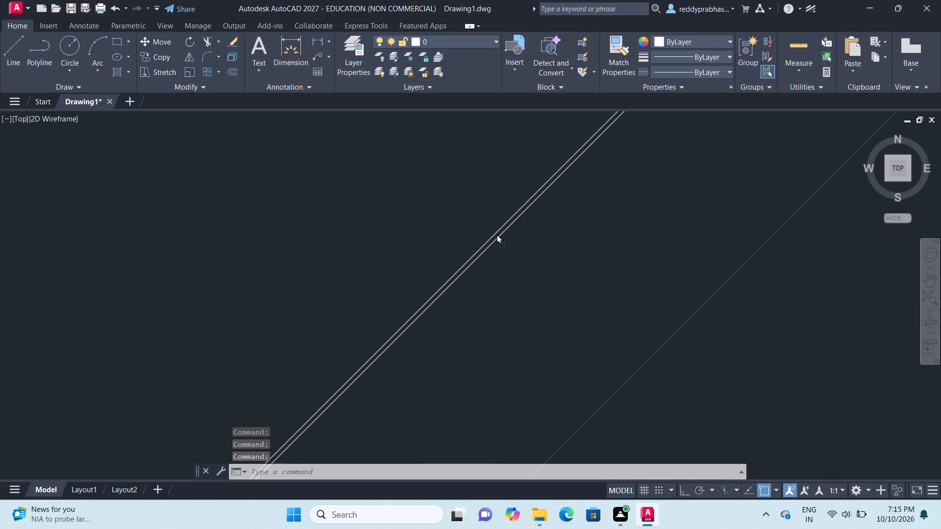
pyautogui.moveTo(496, 234); pyautogui.dragTo(496, 245)
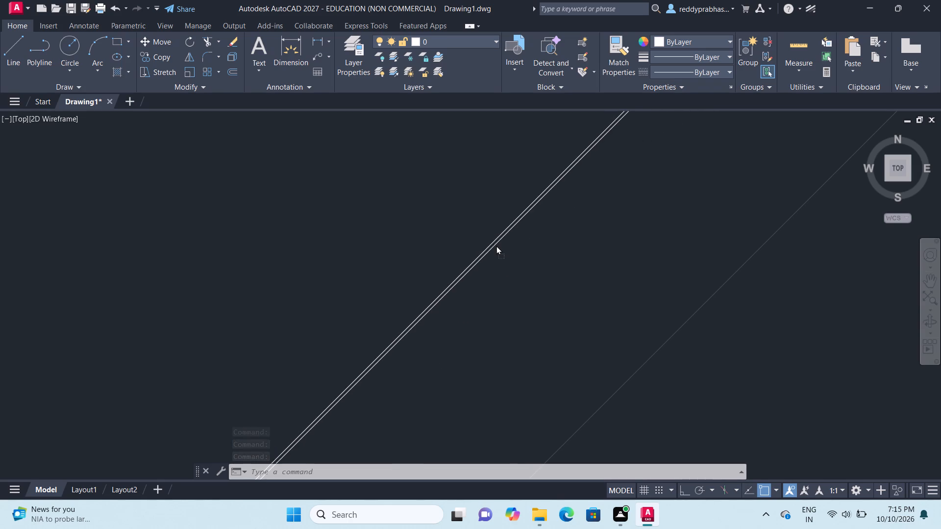
pyautogui.moveTo(496, 245); pyautogui.dragTo(494, 245)
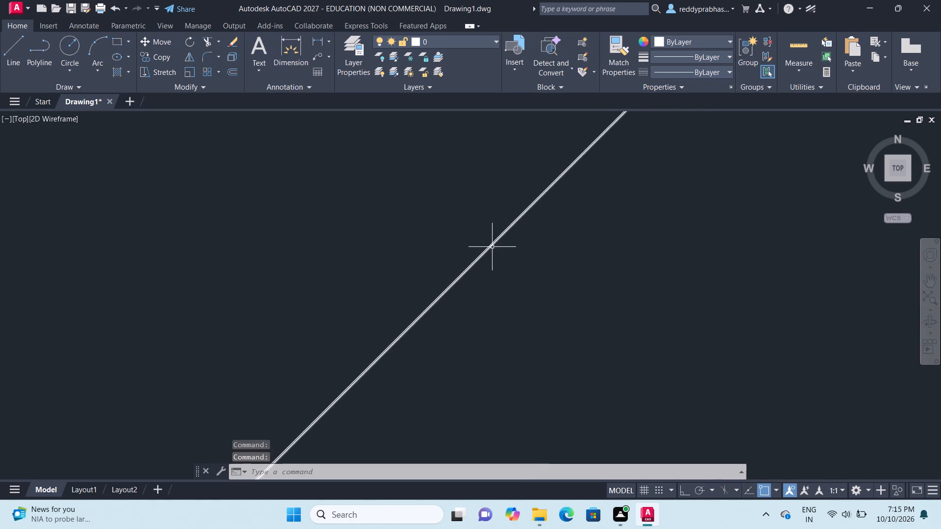
pyautogui.press('Escape')
# Trim the side and upper portions of the slot's inner circle, keeping only its lower arc between the two slot end circles.
pyautogui.scroll(-2, 208, 249)
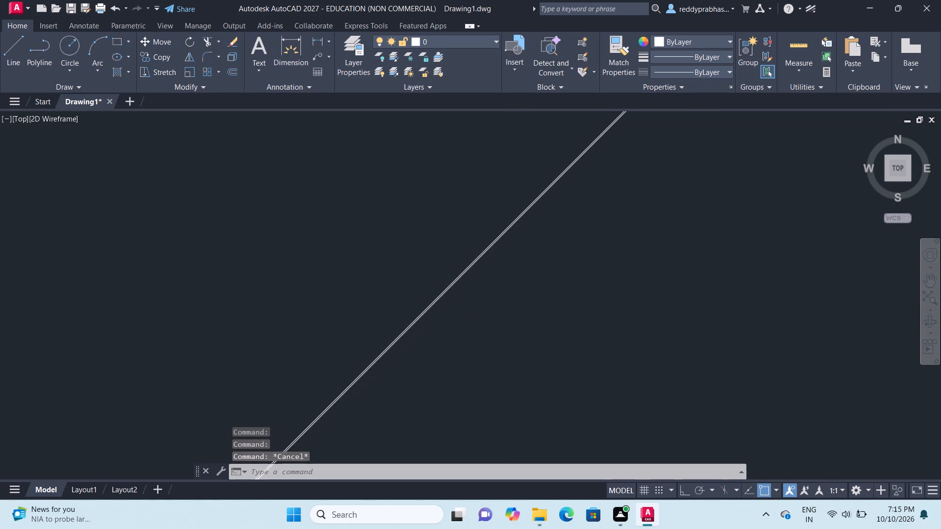
pyautogui.scroll(-19, 208, 249)
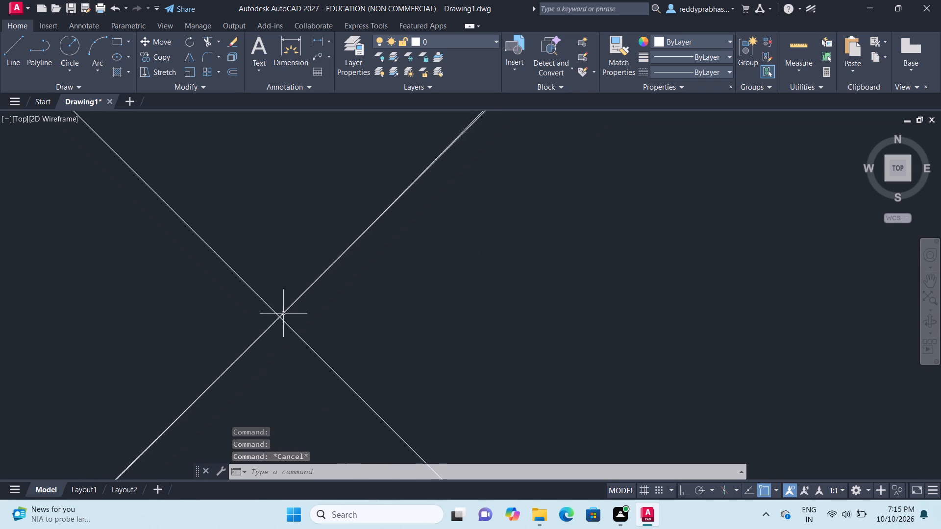
pyautogui.scroll(-15, 283, 313)
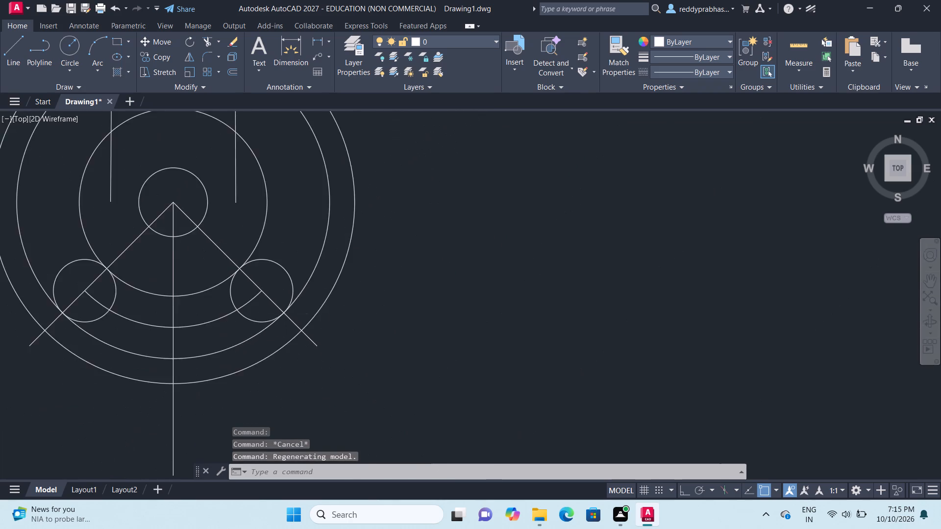
pyautogui.scroll(-2, 283, 313)
pyautogui.scroll(2, 283, 313)
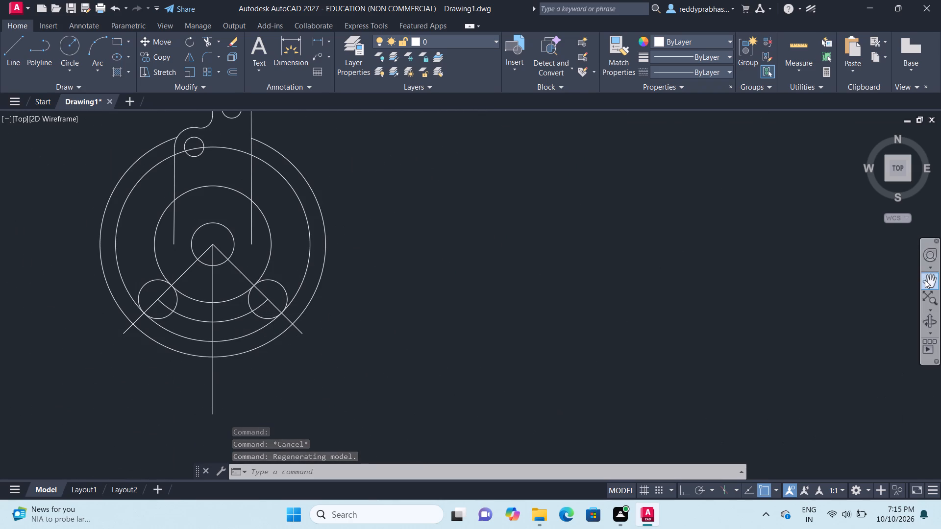
pyautogui.click(927, 280)
pyautogui.moveTo(238, 364); pyautogui.dragTo(516, 409)
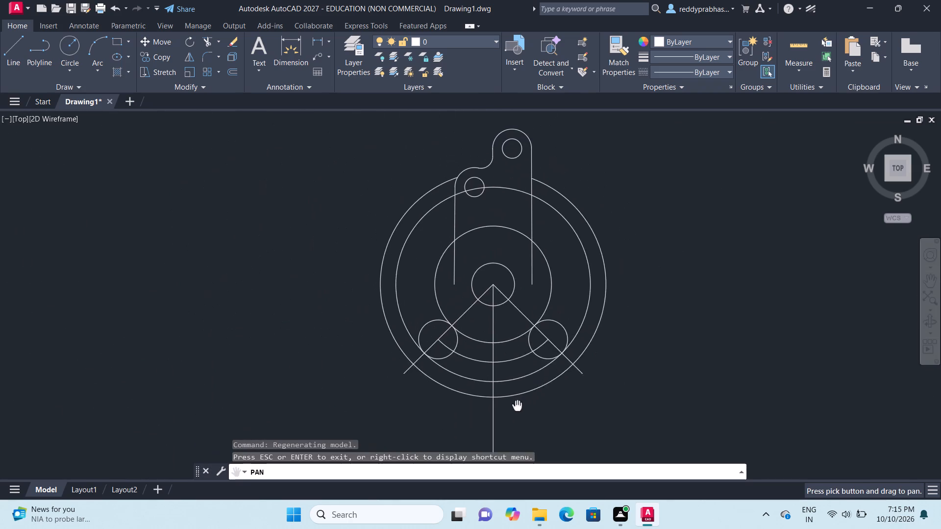
pyautogui.moveTo(516, 409); pyautogui.dragTo(399, 417)
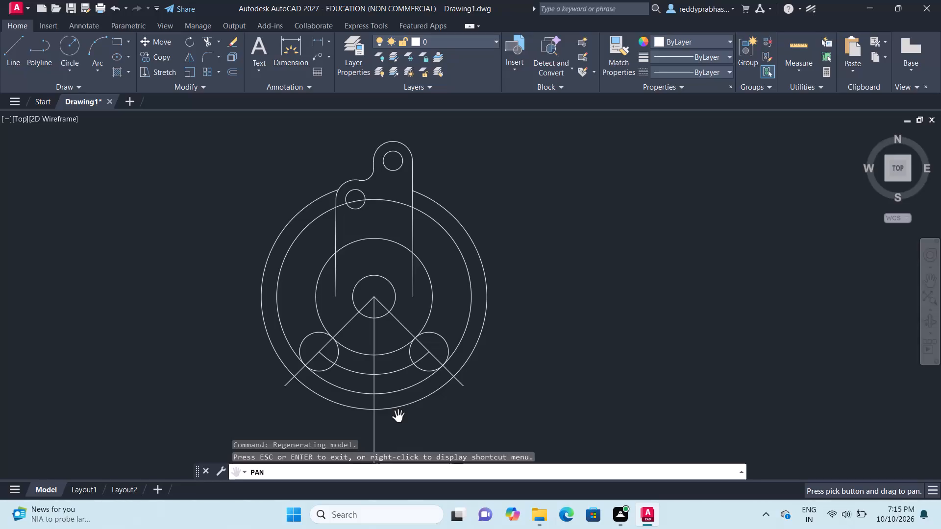
pyautogui.moveTo(393, 384); pyautogui.dragTo(417, 365)
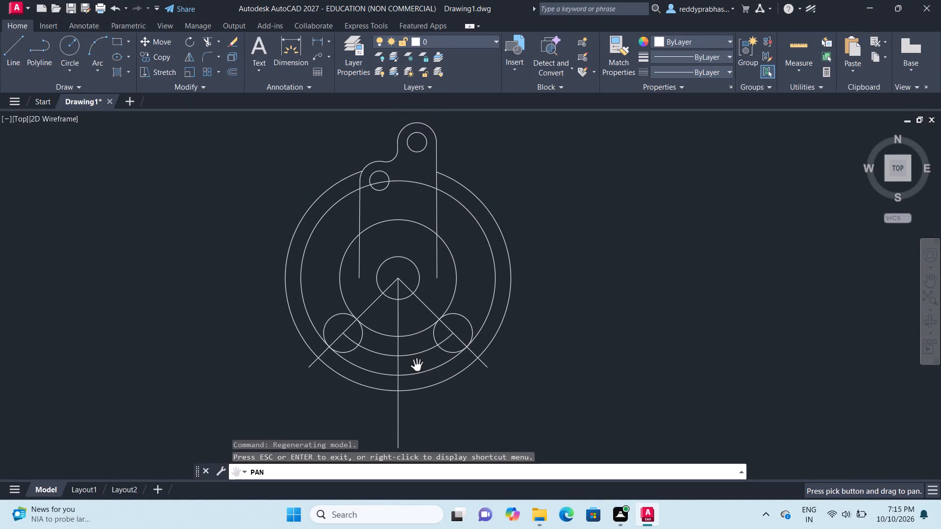
pyautogui.press('Escape')
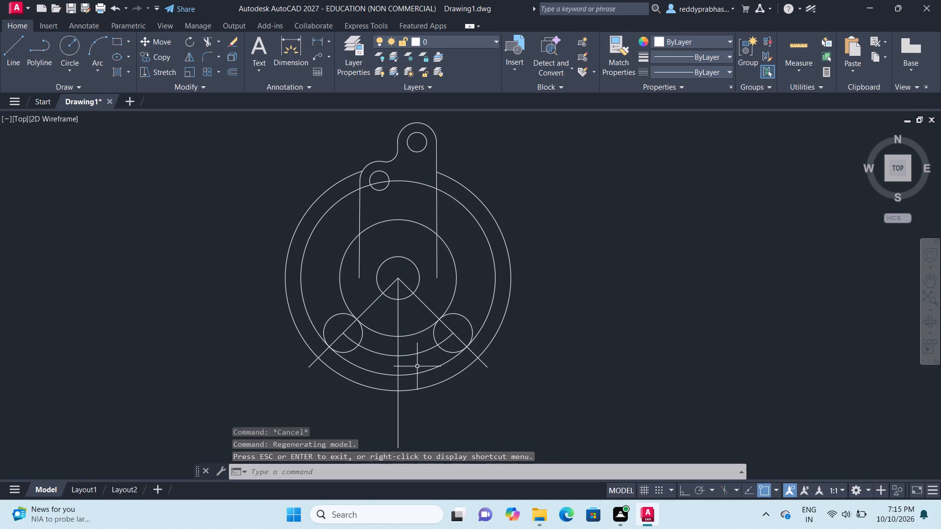
pyautogui.write('tr')
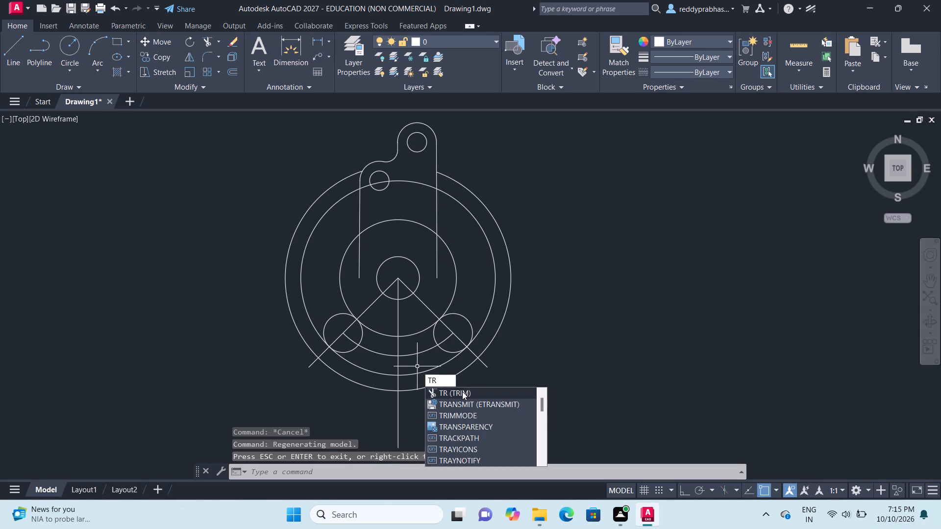
pyautogui.click(462, 391)
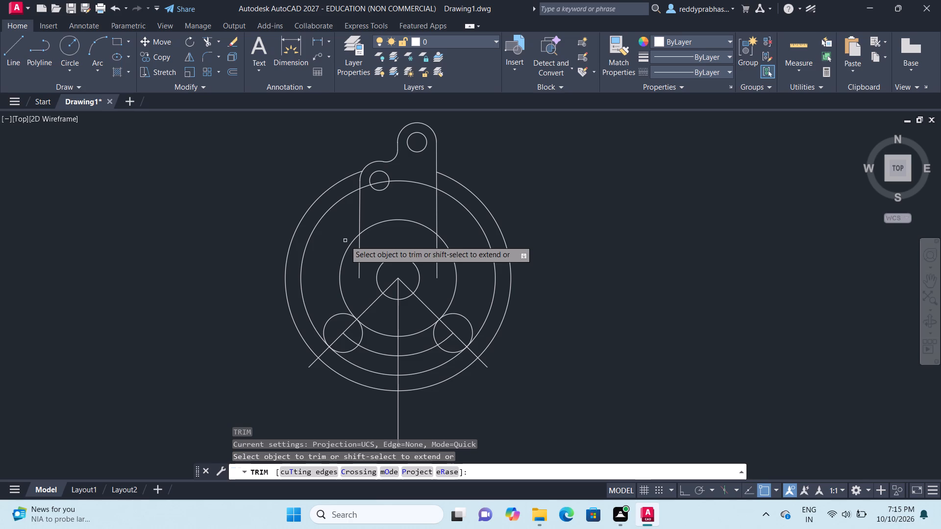
pyautogui.doubleClick(351, 246)
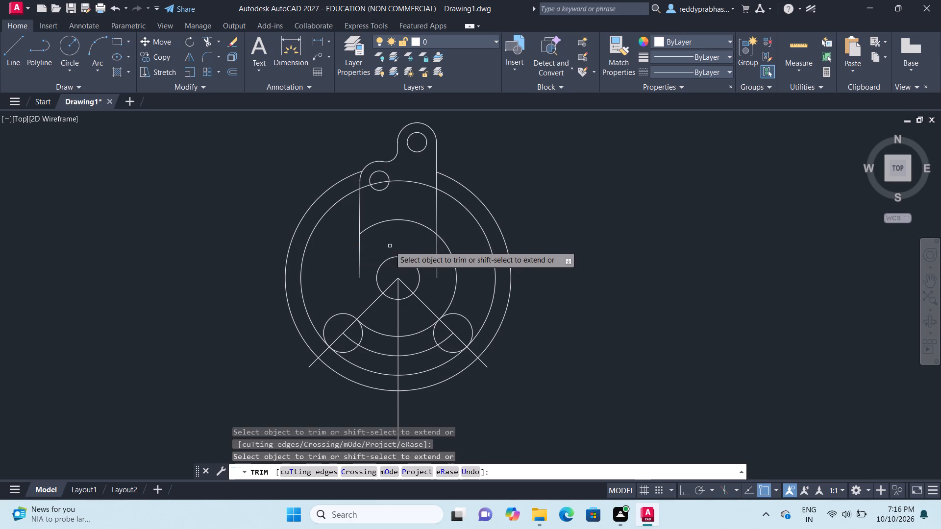
pyautogui.doubleClick(396, 218)
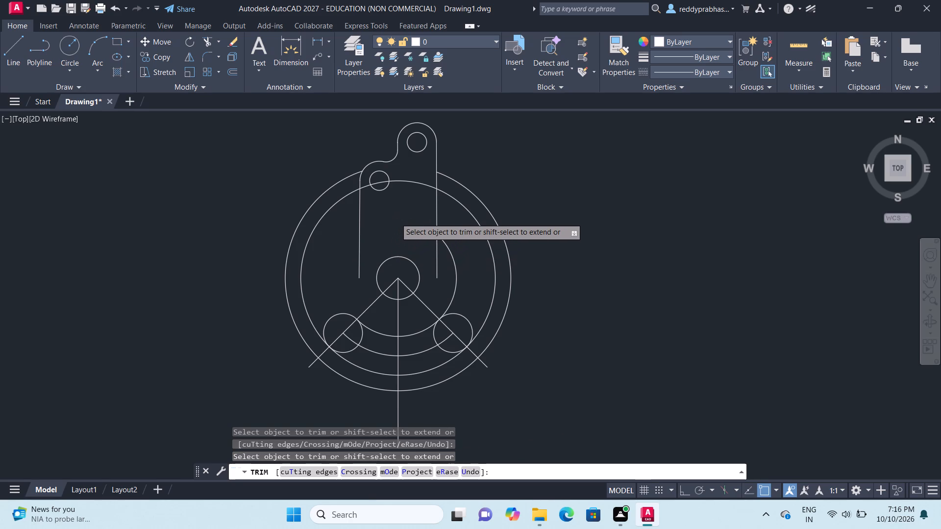
pyautogui.doubleClick(454, 262)
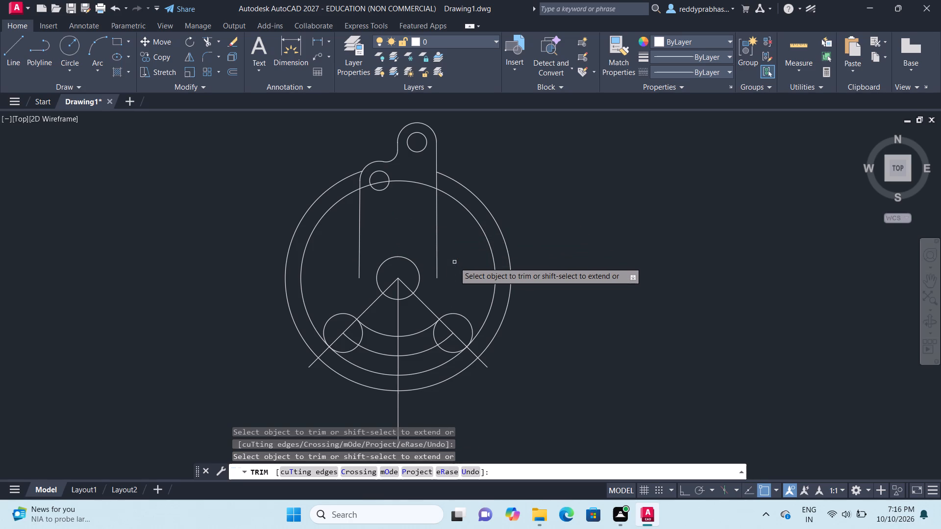
pyautogui.press('Escape')
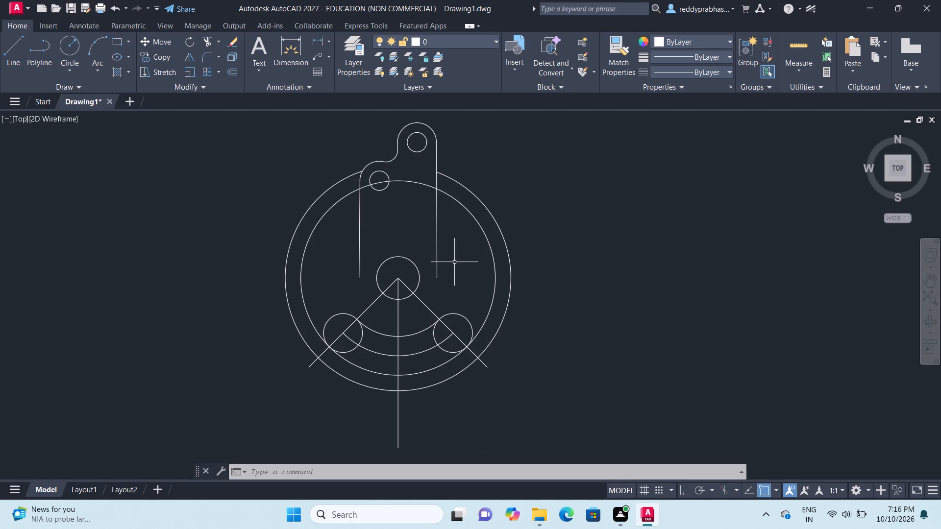
# Trim the upper and side portions of the 50 mm radius circle, keeping only its lower arc between the slot end circles.
pyautogui.write('tr')
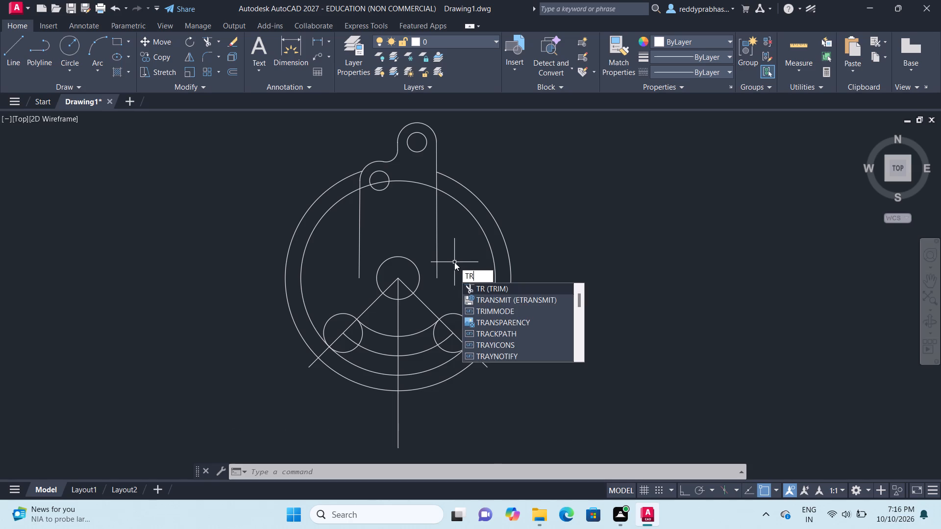
pyautogui.click(478, 288)
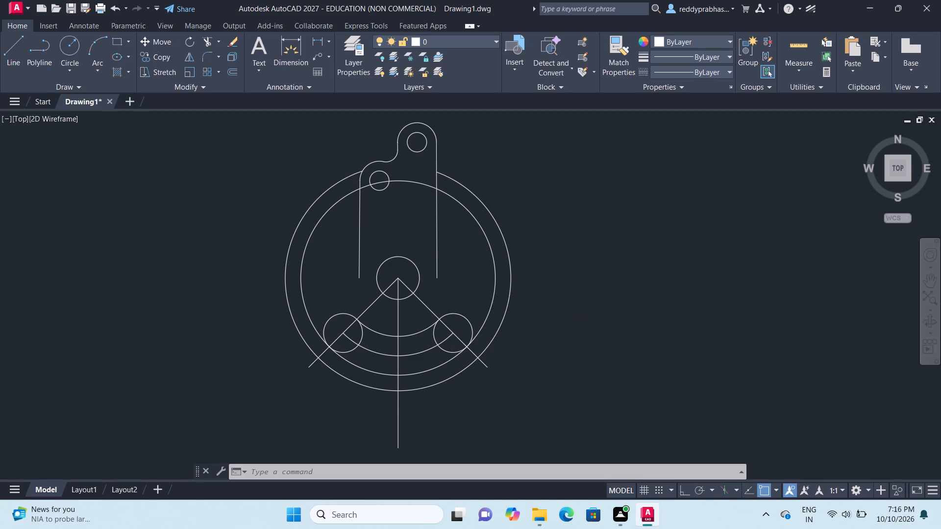
pyautogui.click(398, 180)
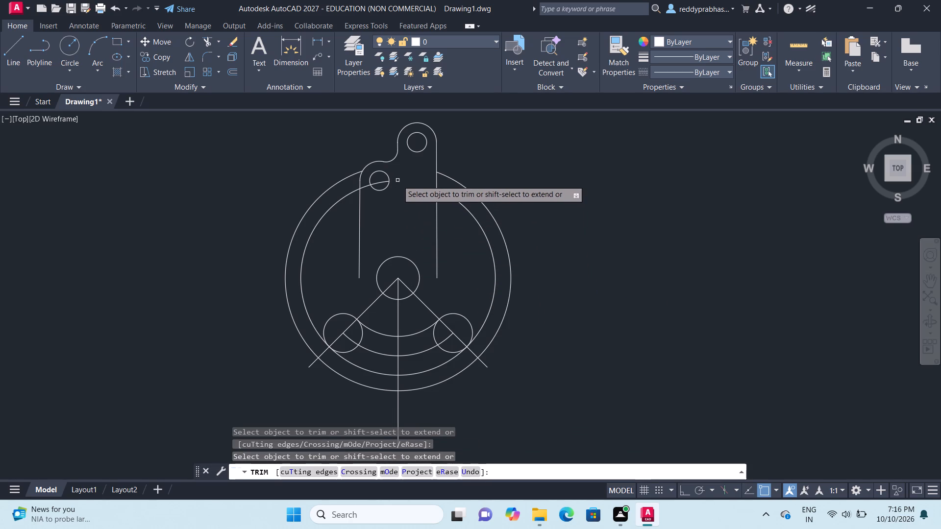
pyautogui.click(380, 183)
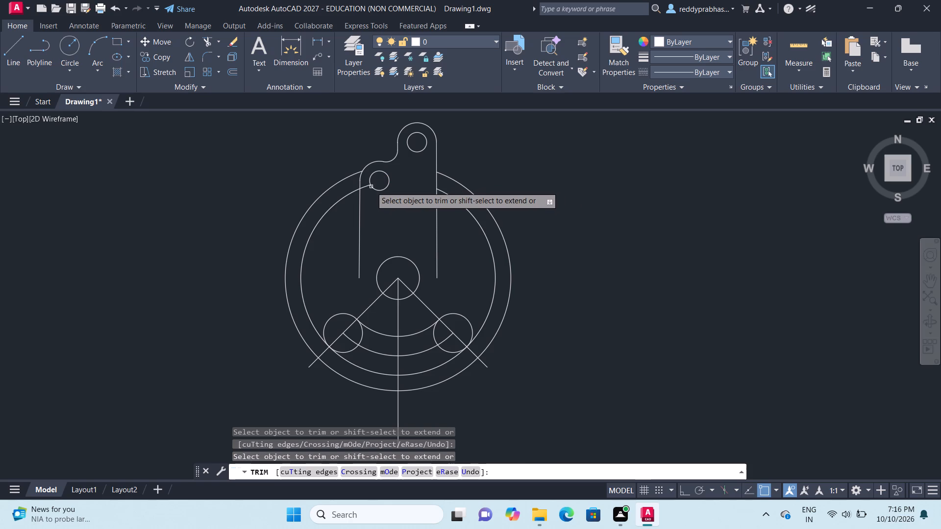
pyautogui.click(368, 187)
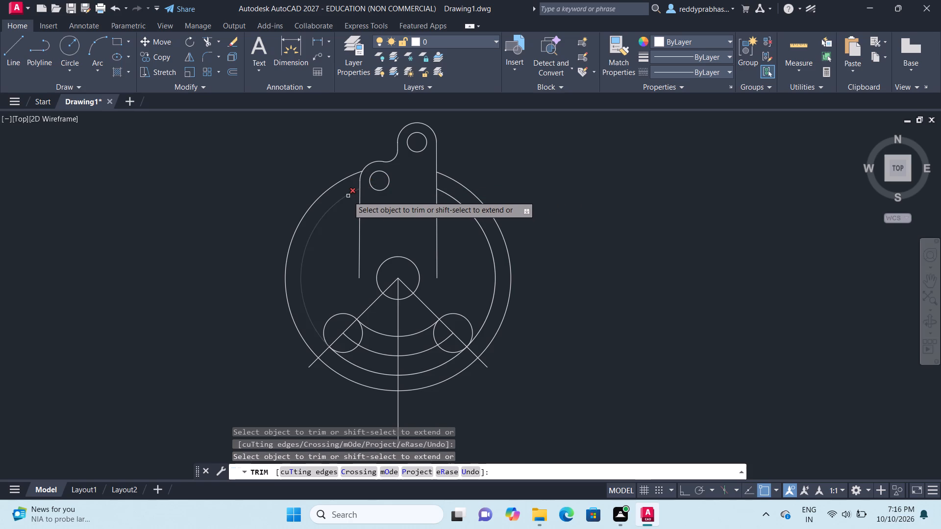
pyautogui.click(348, 196)
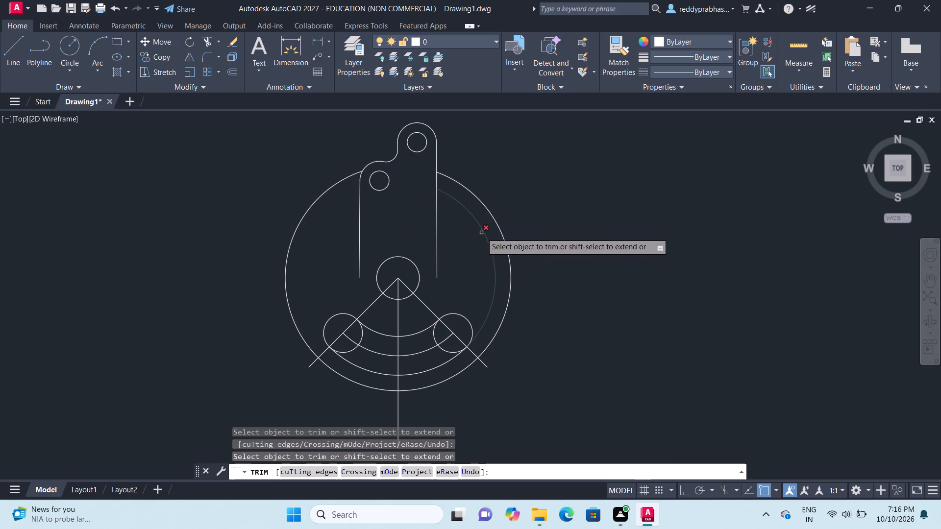
pyautogui.click(485, 236)
pyautogui.press('Escape')
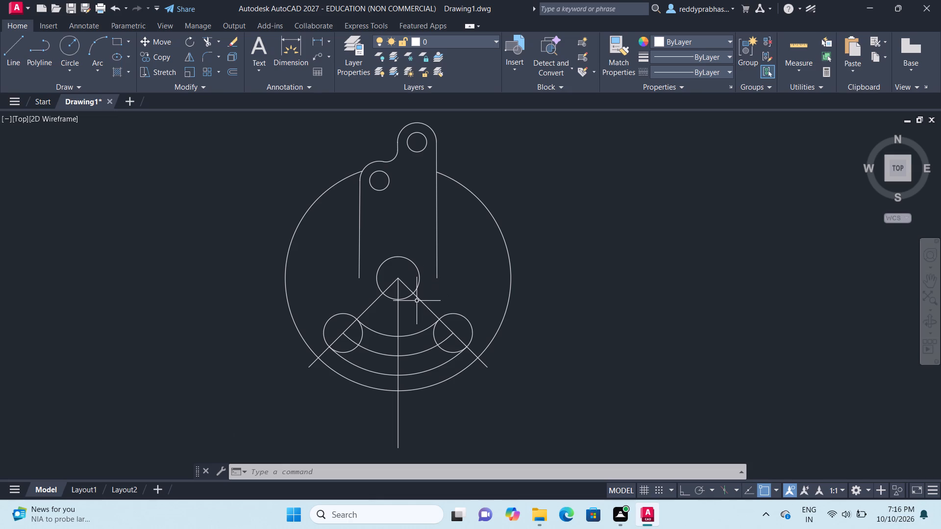
# Trim away the slot's middle arc and the inward-facing portions of both 10 mm end circles, leaving a clean curved slot outline.
pyautogui.write('tr')
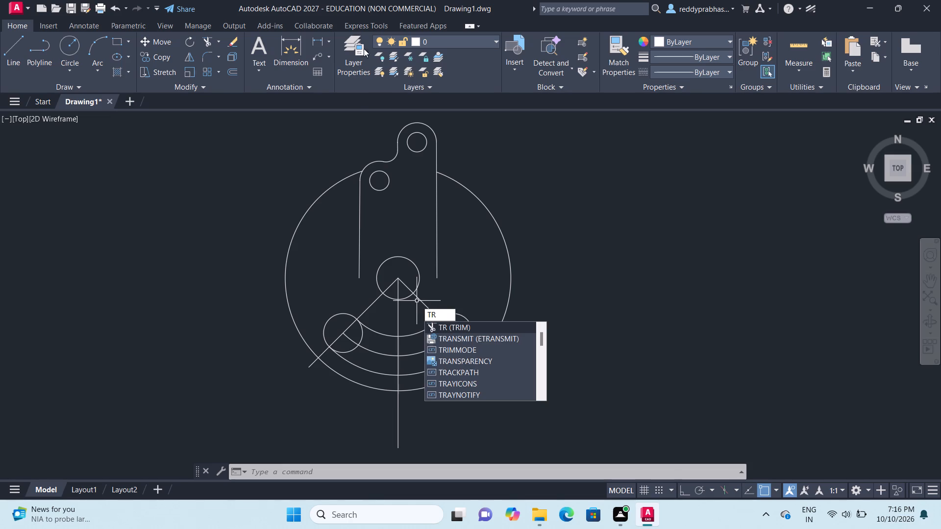
pyautogui.click(494, 322)
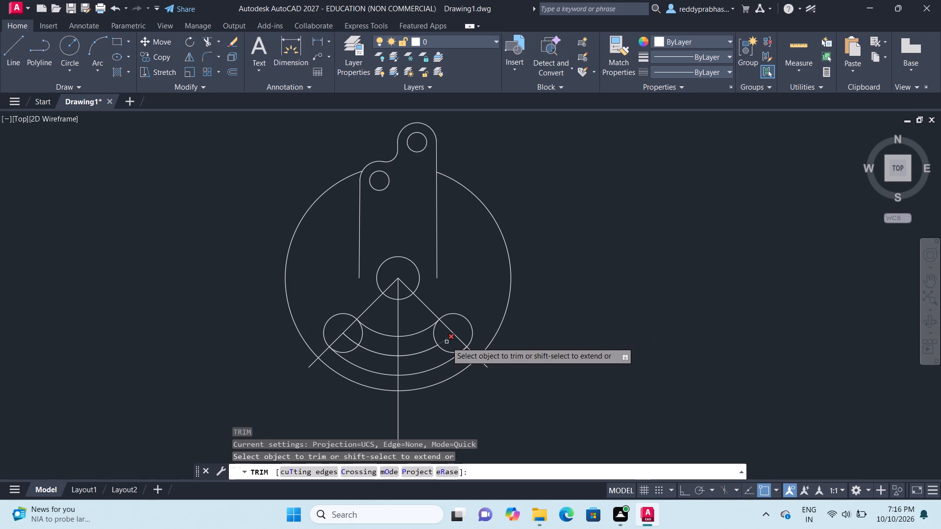
pyautogui.doubleClick(446, 342)
pyautogui.doubleClick(432, 341)
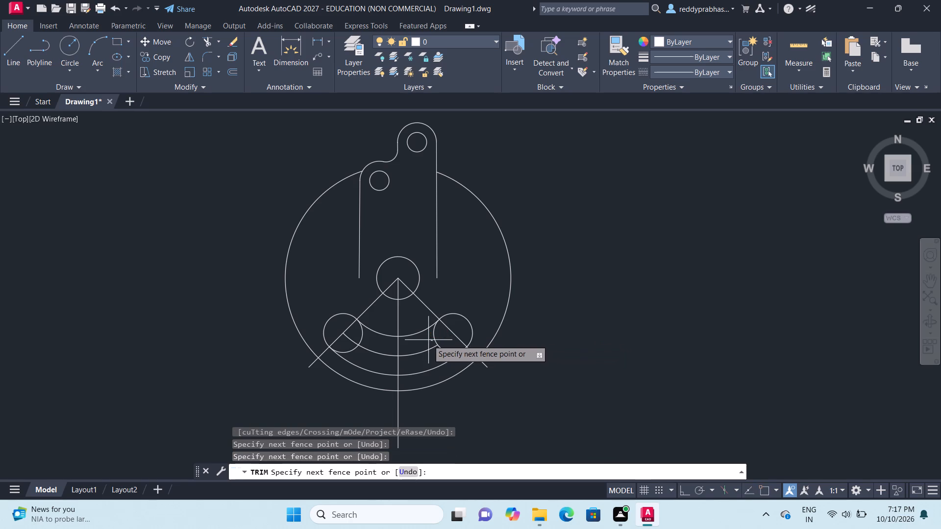
pyautogui.press('Escape')
pyautogui.write('tr')
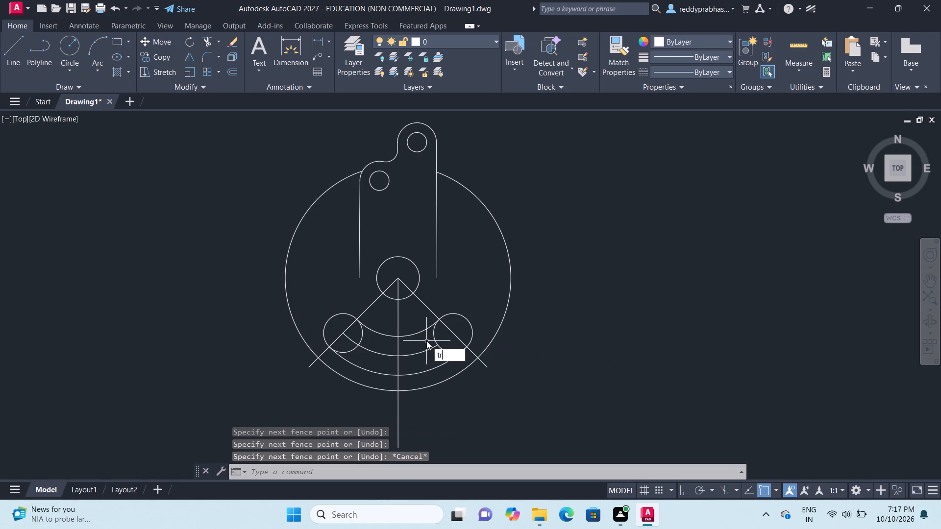
pyautogui.click(454, 366)
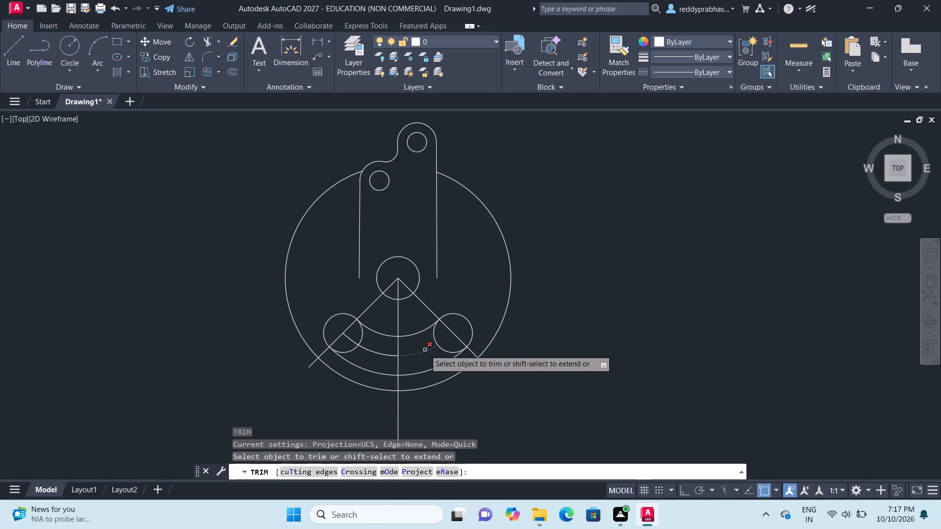
pyautogui.doubleClick(425, 350)
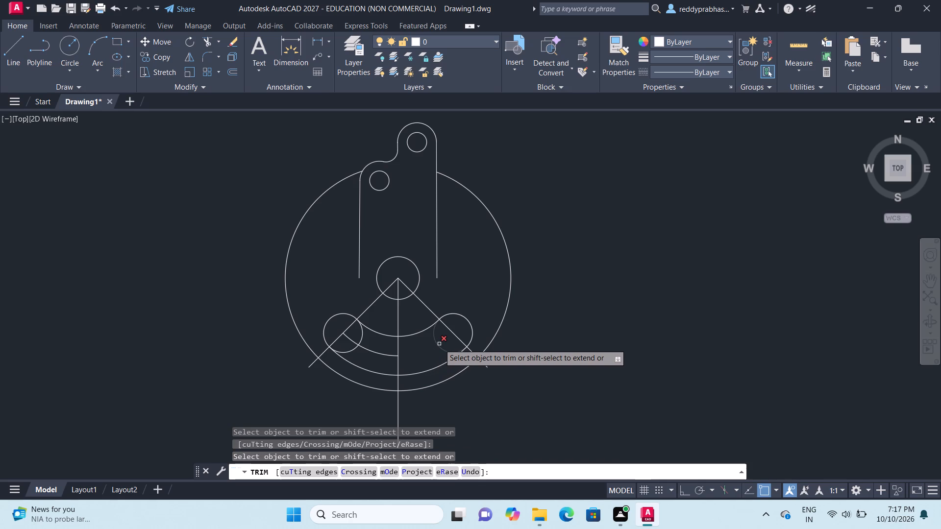
pyautogui.click(439, 344)
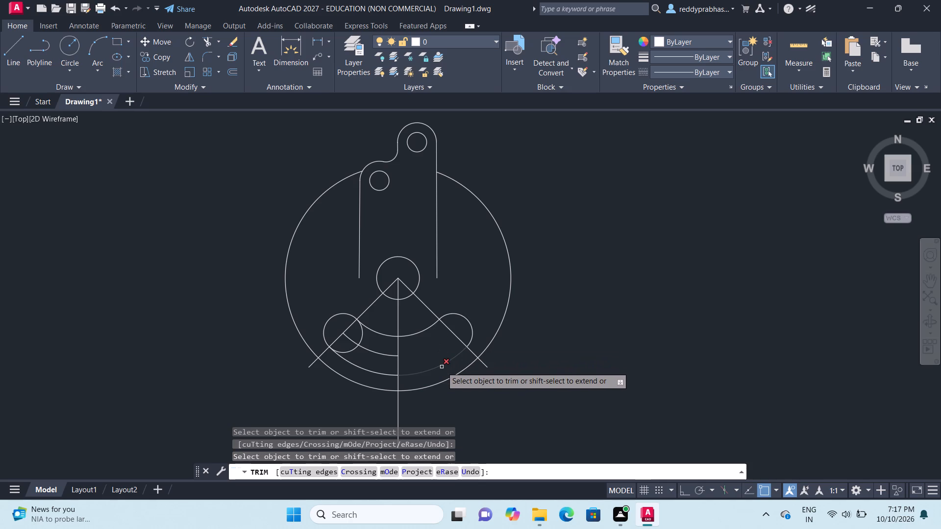
pyautogui.click(378, 353)
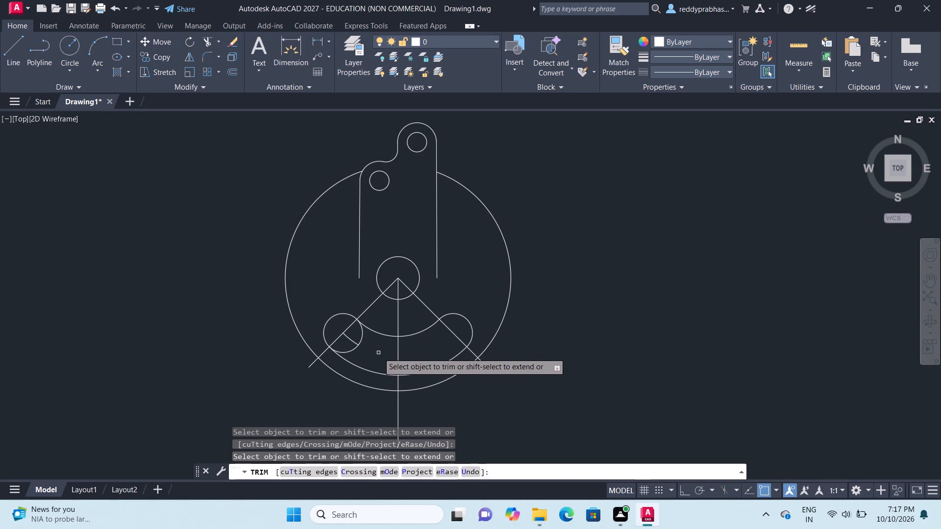
pyautogui.doubleClick(351, 339)
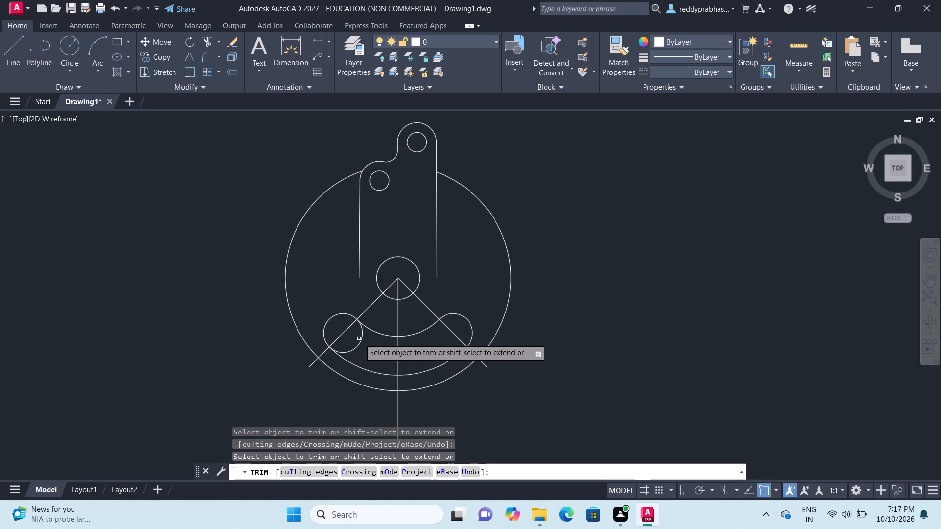
pyautogui.doubleClick(360, 339)
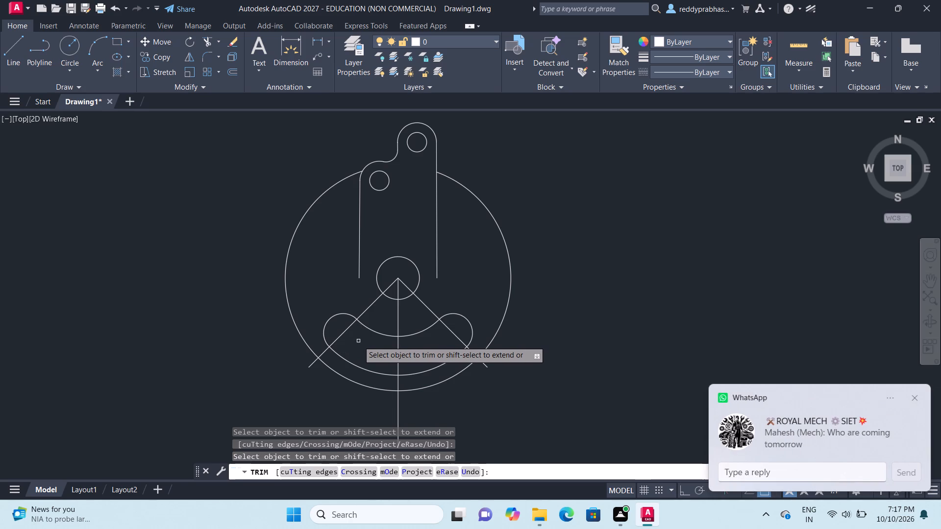
pyautogui.press('Escape')
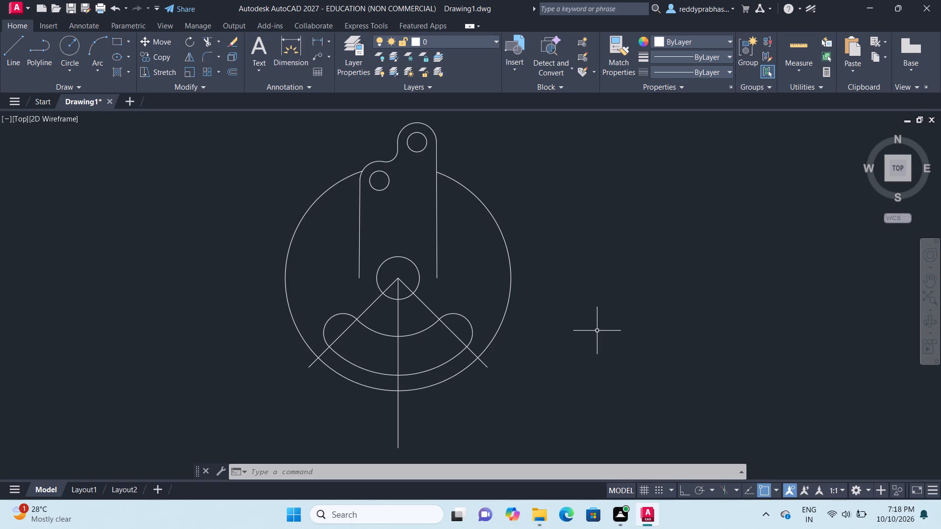
# Set the vertical and two 45-degree construction lines to layer 0 with the Continuous linetype.
pyautogui.click(372, 305)
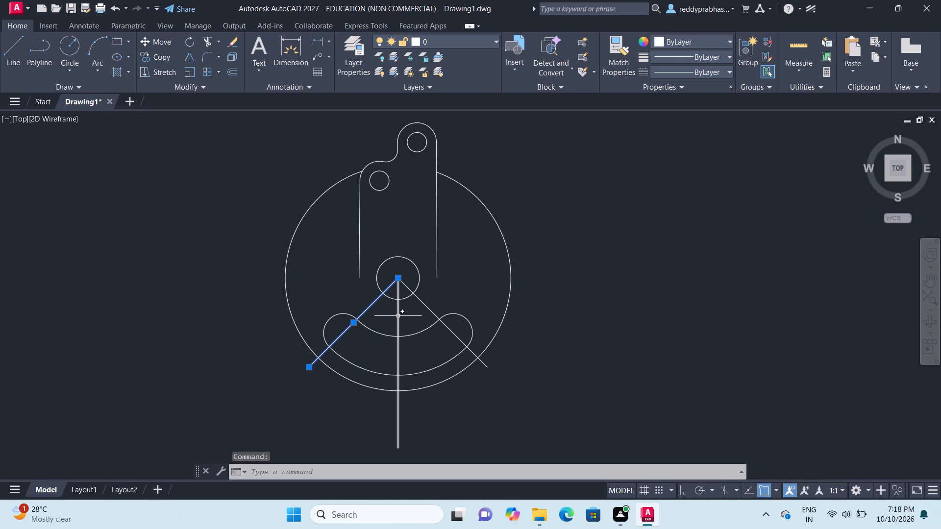
pyautogui.click(398, 316)
pyautogui.doubleClick(428, 311)
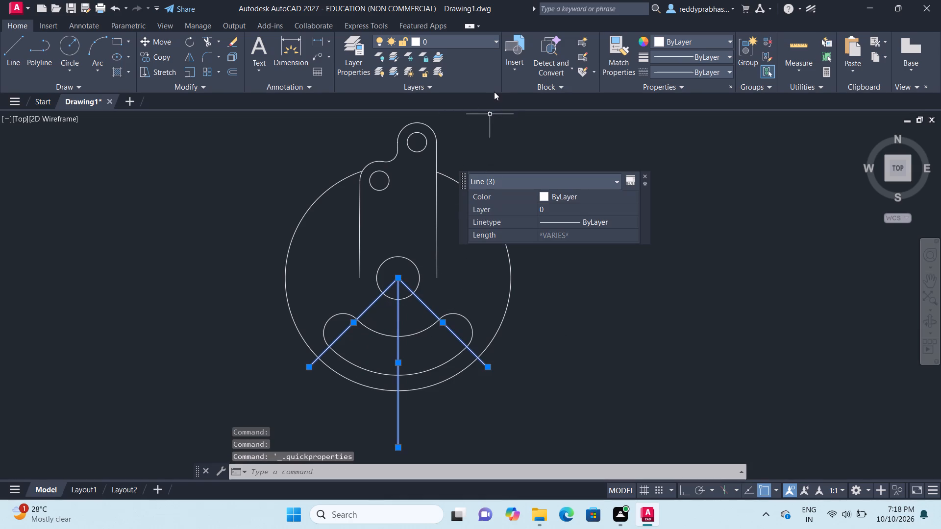
pyautogui.click(498, 39)
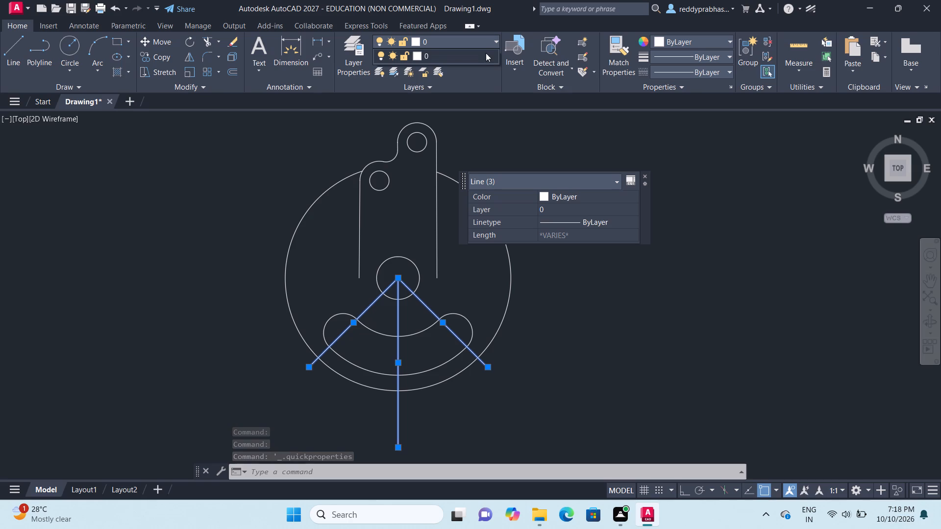
pyautogui.click(470, 60)
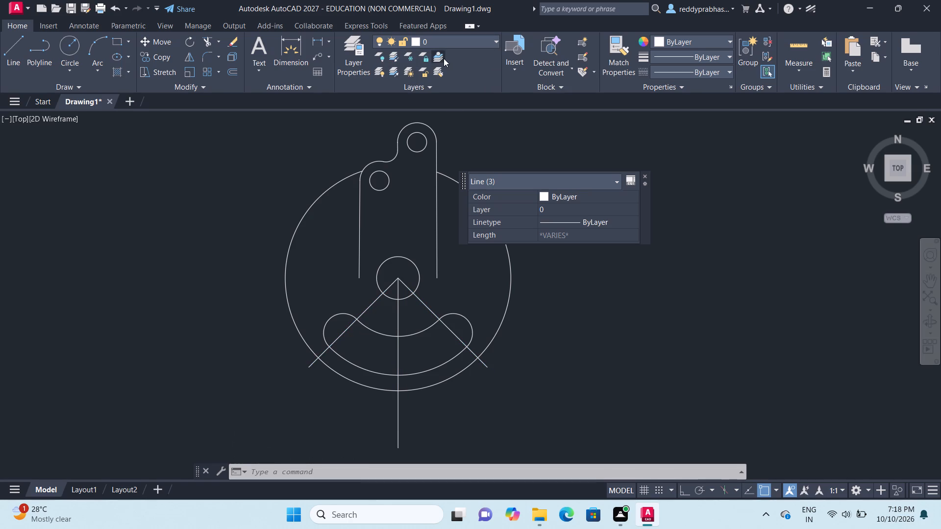
pyautogui.click(602, 224)
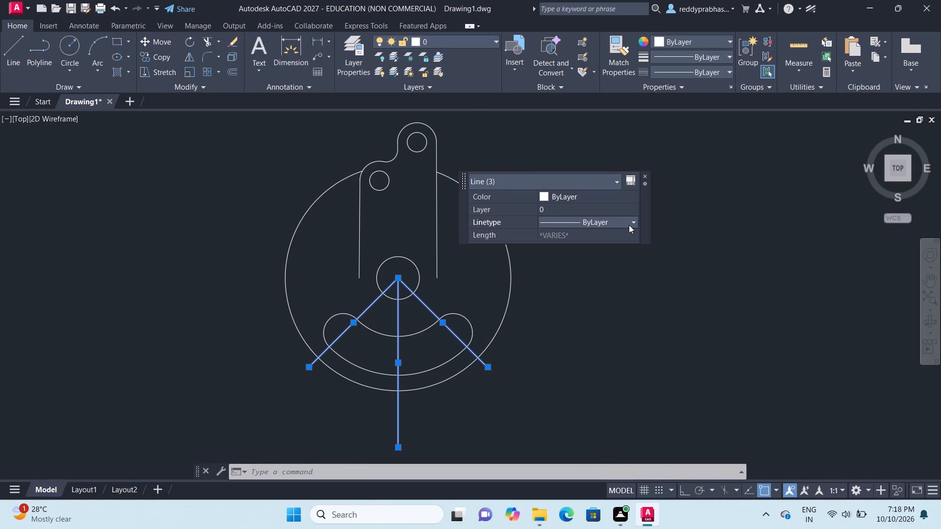
pyautogui.click(632, 222)
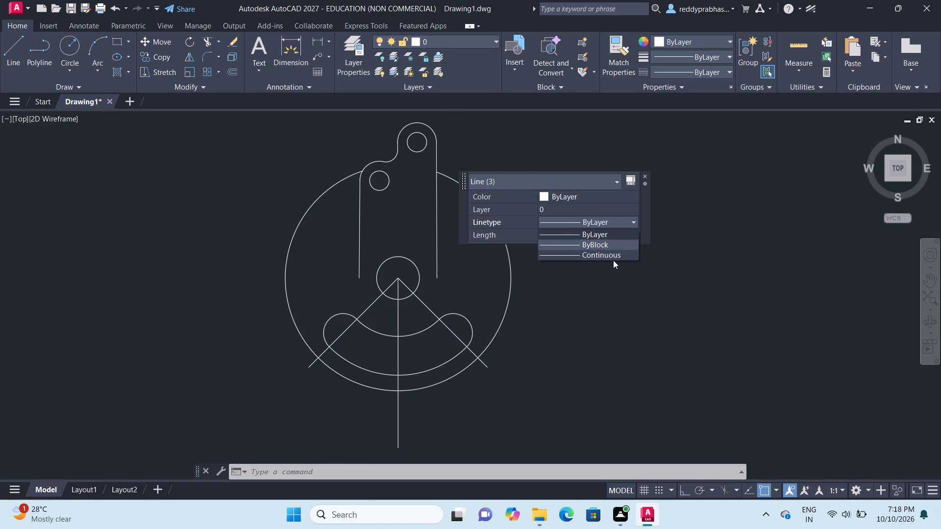
pyautogui.click(613, 253)
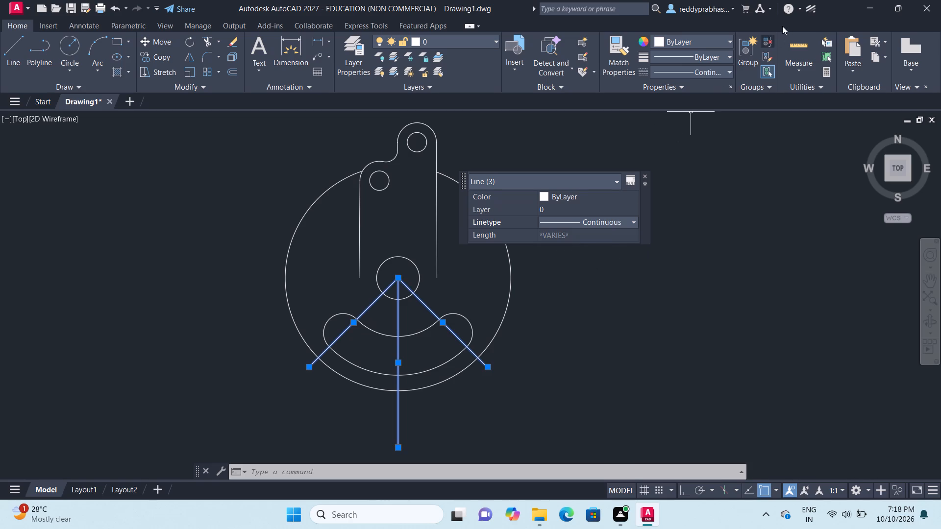
# Open the list of loadable linetypes for the three selected construction lines.
pyautogui.click(729, 71)
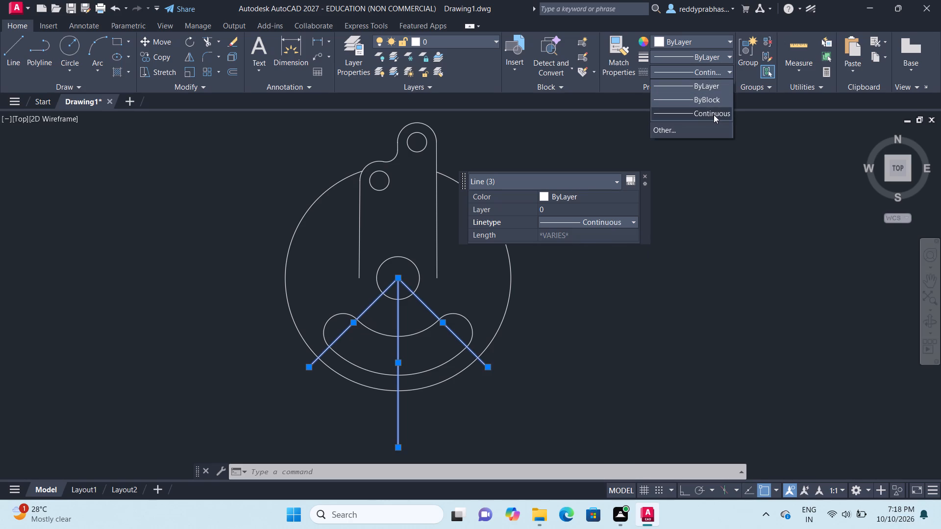
pyautogui.doubleClick(710, 128)
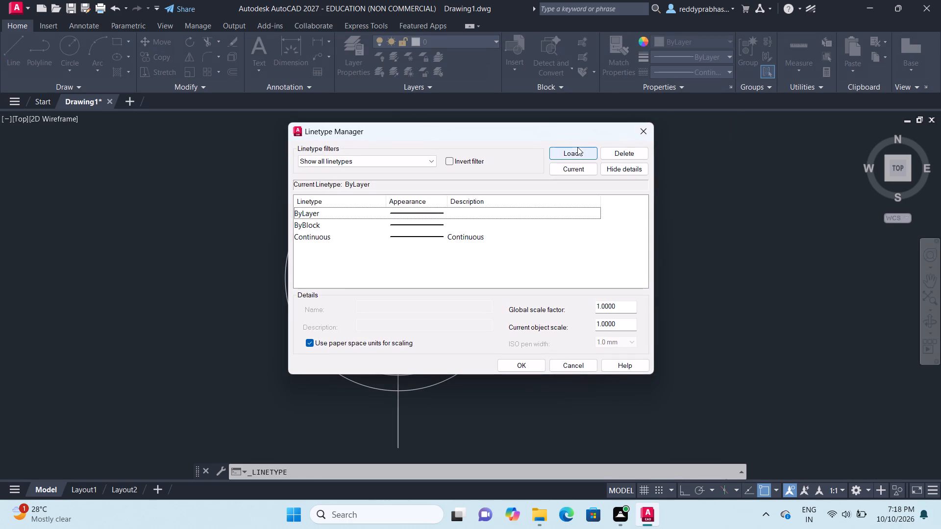
pyautogui.click(577, 147)
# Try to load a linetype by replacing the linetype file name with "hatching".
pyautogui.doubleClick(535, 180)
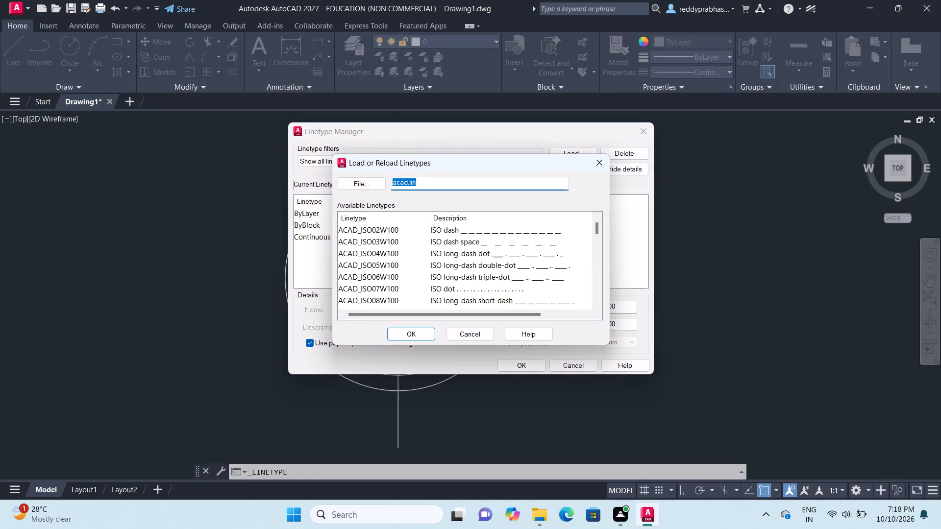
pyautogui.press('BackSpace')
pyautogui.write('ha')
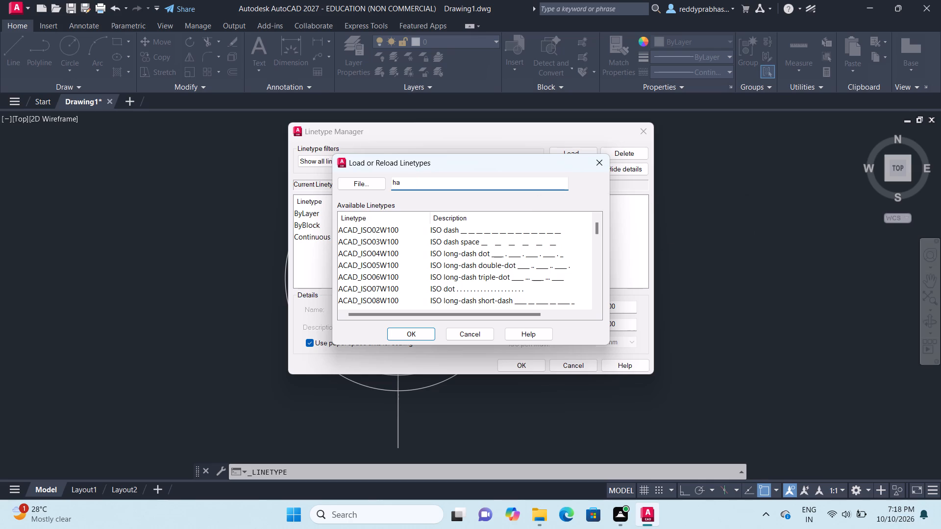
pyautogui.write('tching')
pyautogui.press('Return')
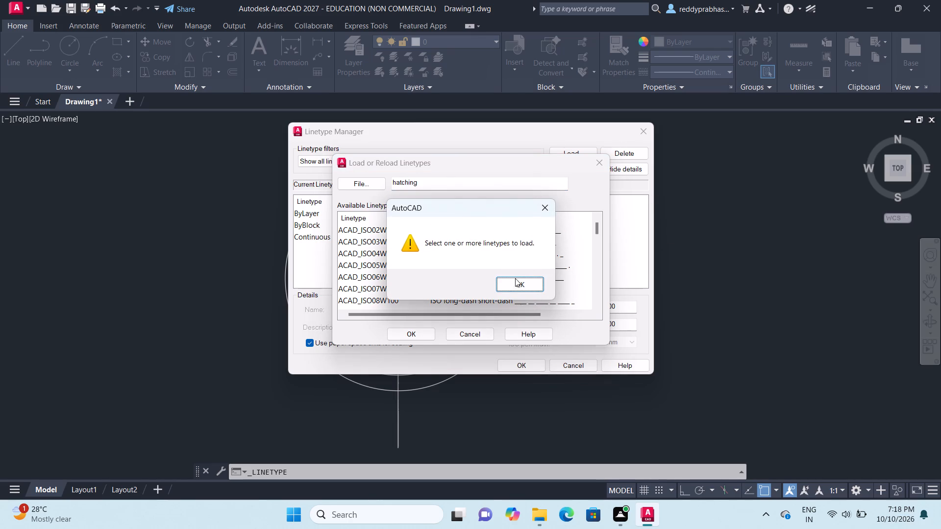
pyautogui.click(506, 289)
# Examine the loadable linetypes, including the dash-dot, dashed, hidden and phantom patterns, and leave without loading any.
pyautogui.scroll(-7, 499, 264)
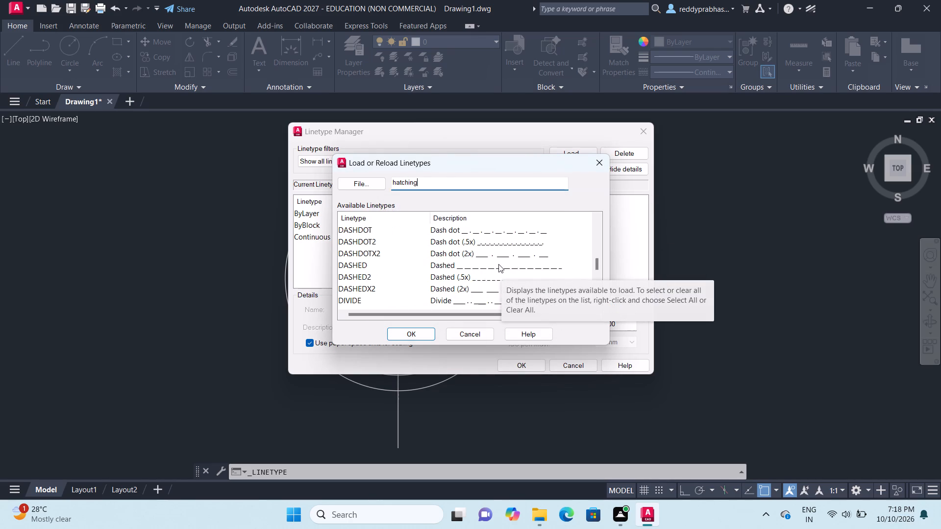
pyautogui.scroll(-5, 498, 264)
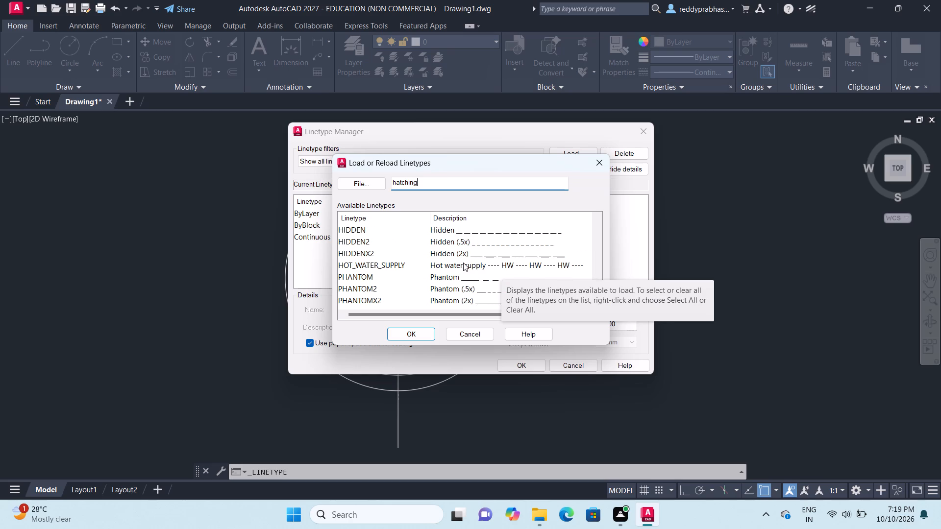
pyautogui.scroll(-10, 463, 263)
pyautogui.scroll(11, 463, 262)
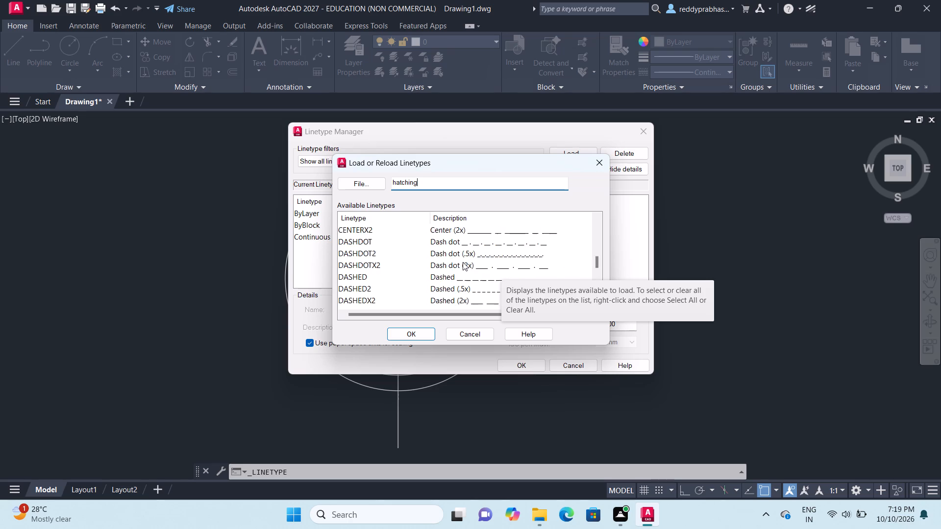
pyautogui.scroll(13, 463, 262)
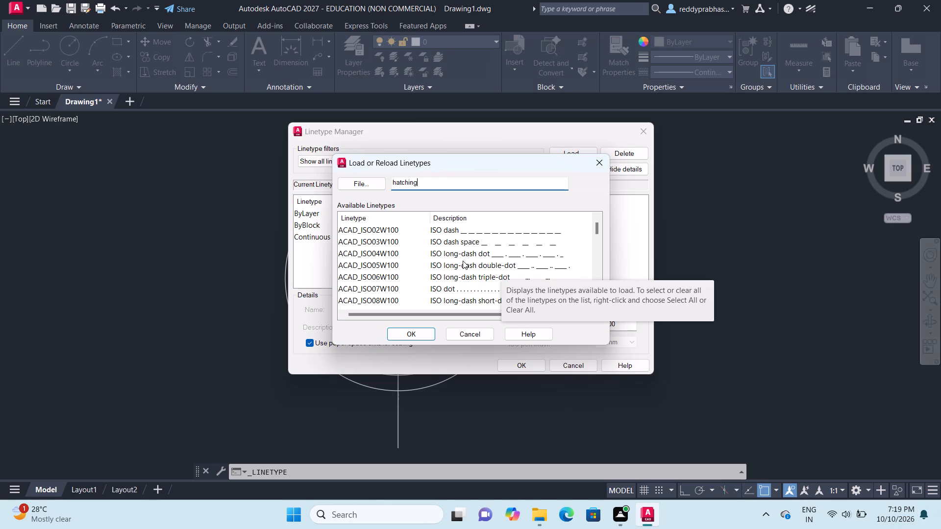
pyautogui.click(599, 163)
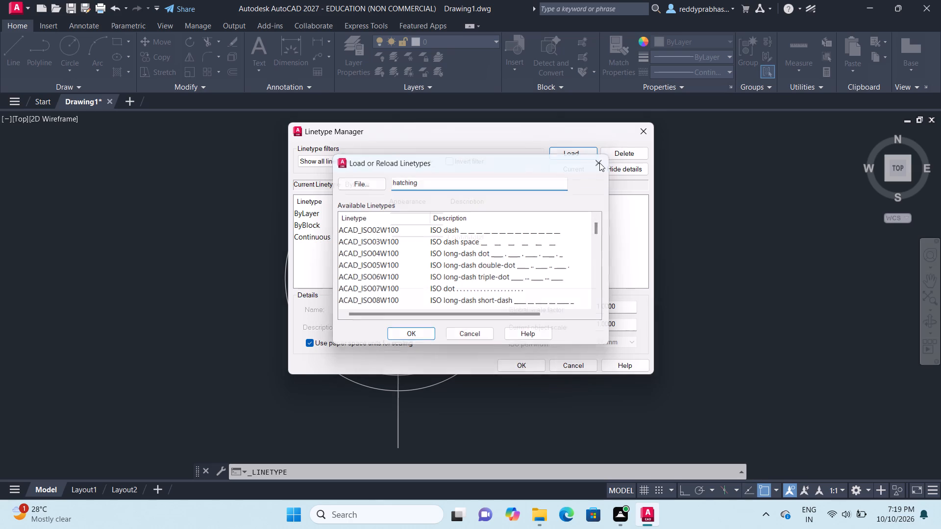
pyautogui.click(644, 133)
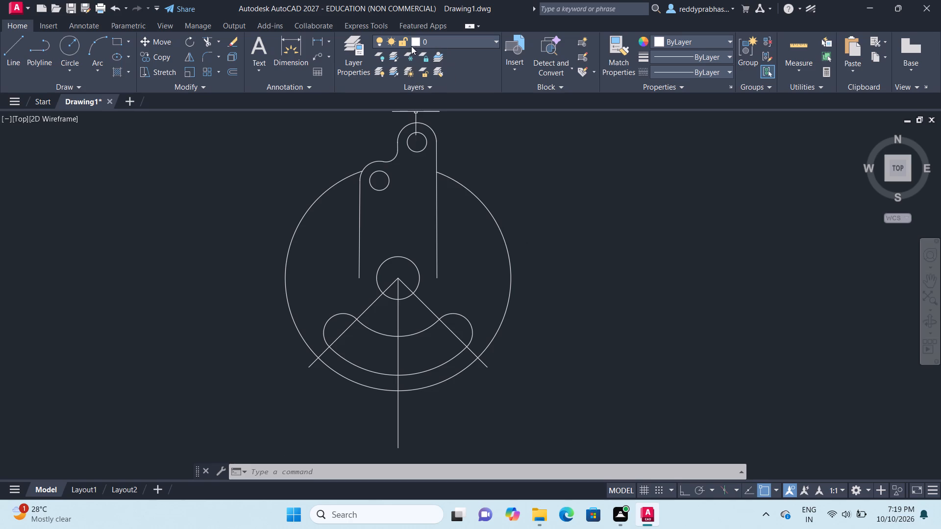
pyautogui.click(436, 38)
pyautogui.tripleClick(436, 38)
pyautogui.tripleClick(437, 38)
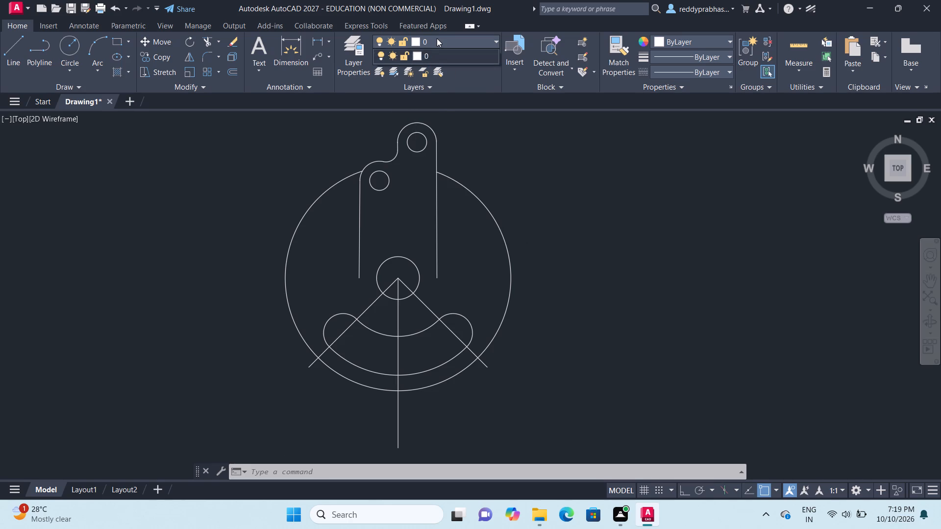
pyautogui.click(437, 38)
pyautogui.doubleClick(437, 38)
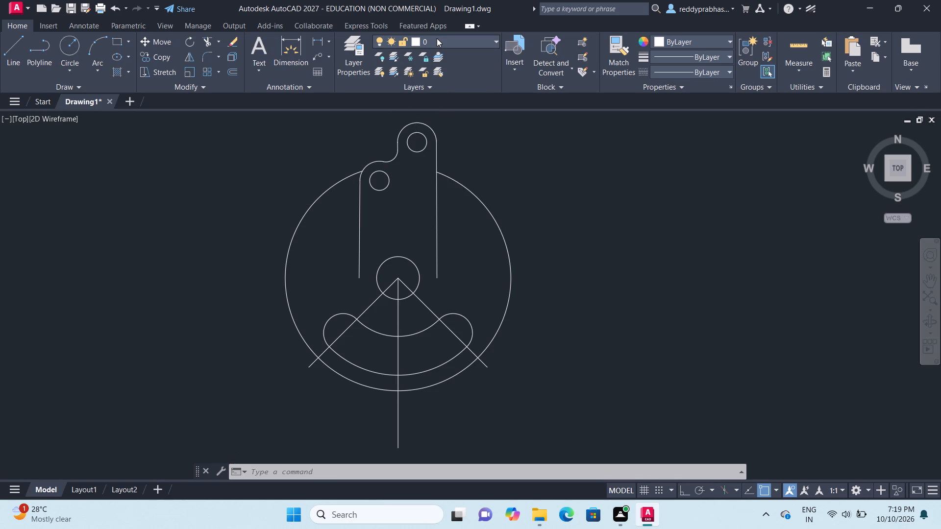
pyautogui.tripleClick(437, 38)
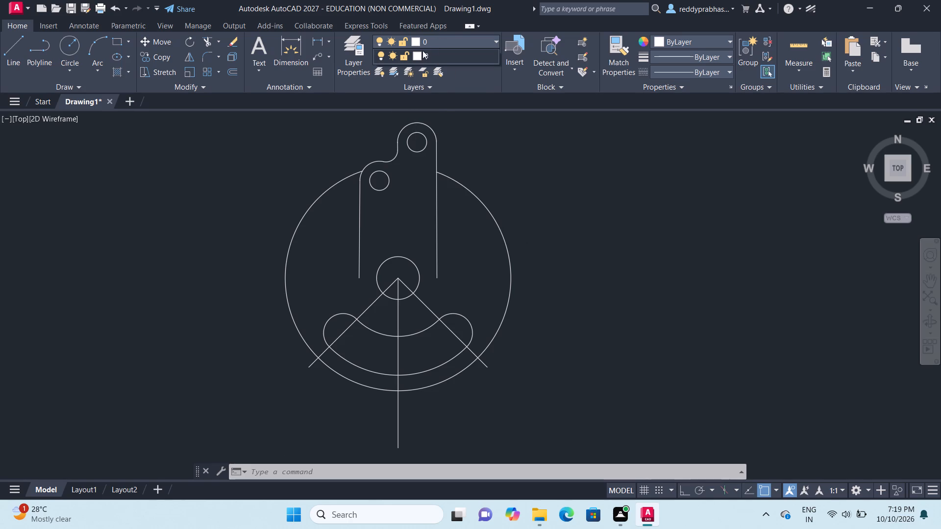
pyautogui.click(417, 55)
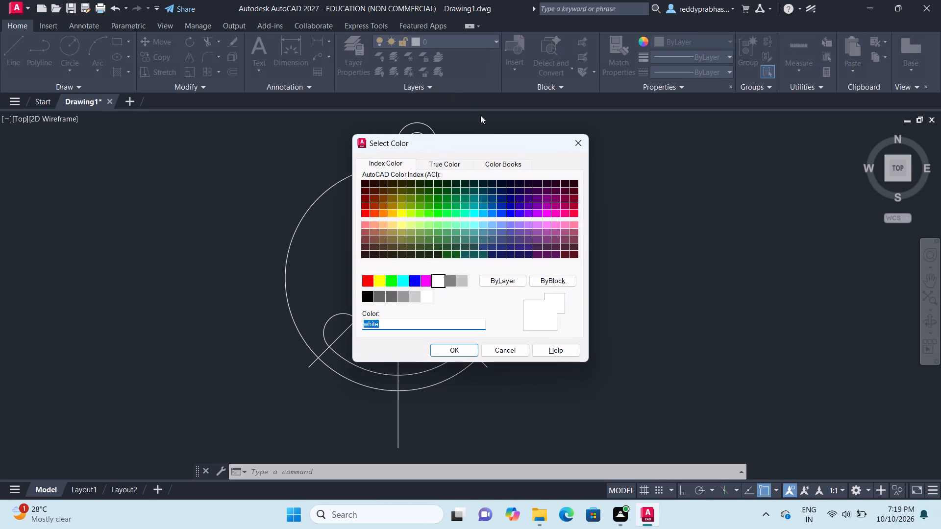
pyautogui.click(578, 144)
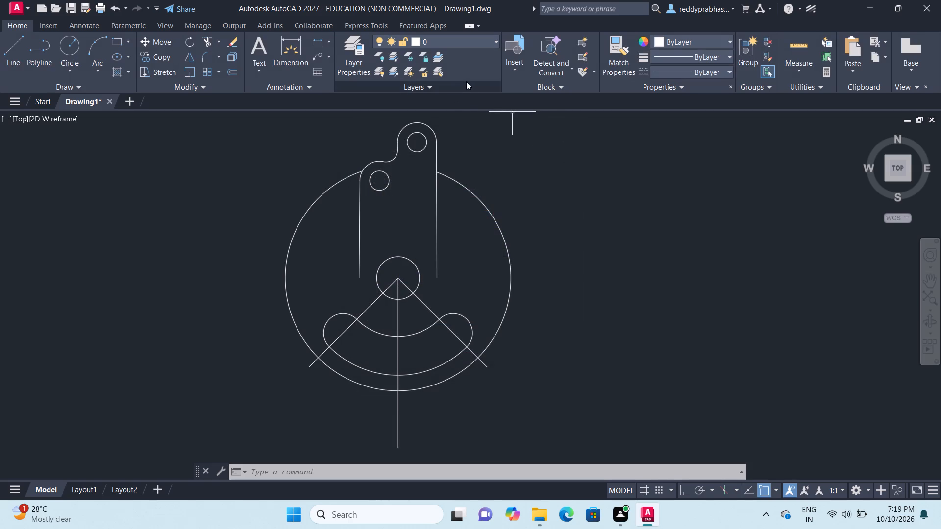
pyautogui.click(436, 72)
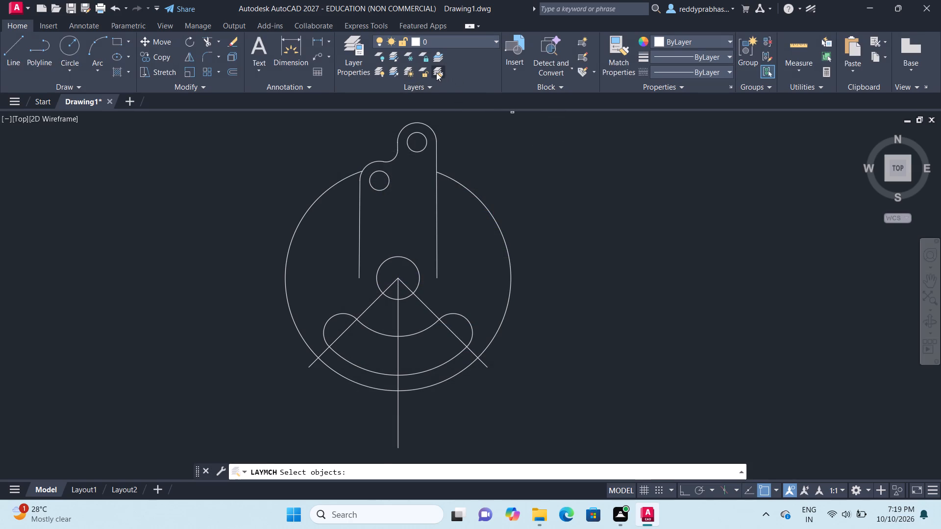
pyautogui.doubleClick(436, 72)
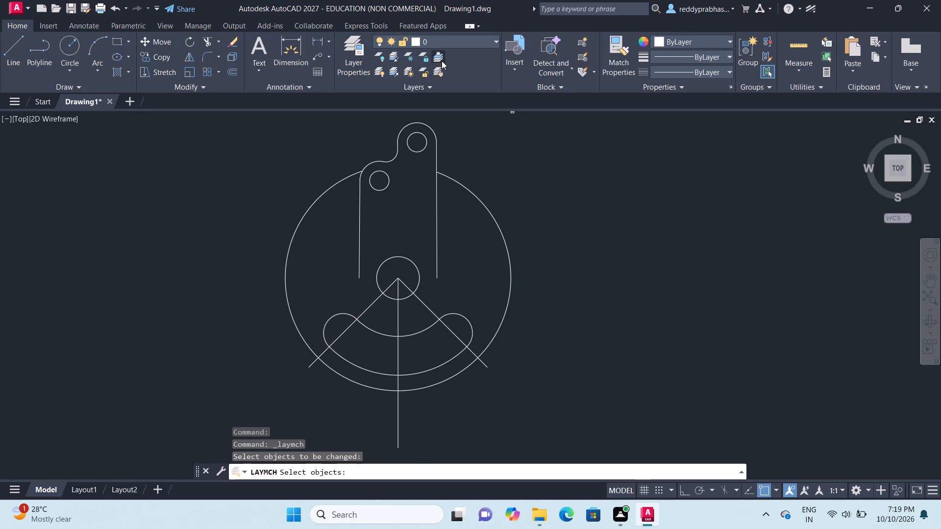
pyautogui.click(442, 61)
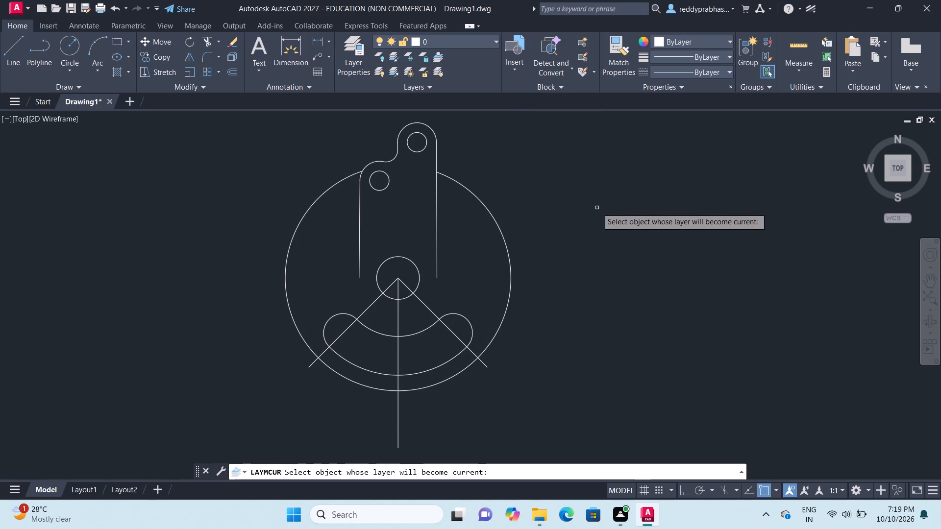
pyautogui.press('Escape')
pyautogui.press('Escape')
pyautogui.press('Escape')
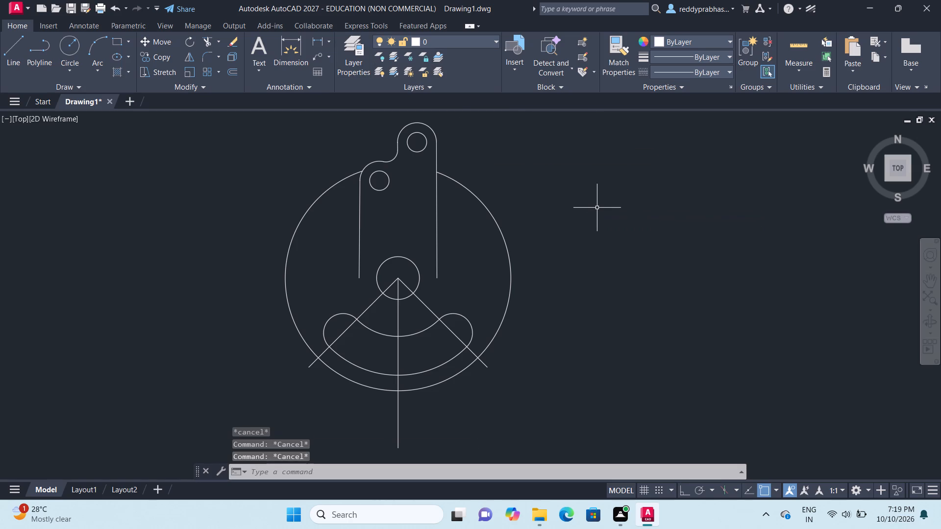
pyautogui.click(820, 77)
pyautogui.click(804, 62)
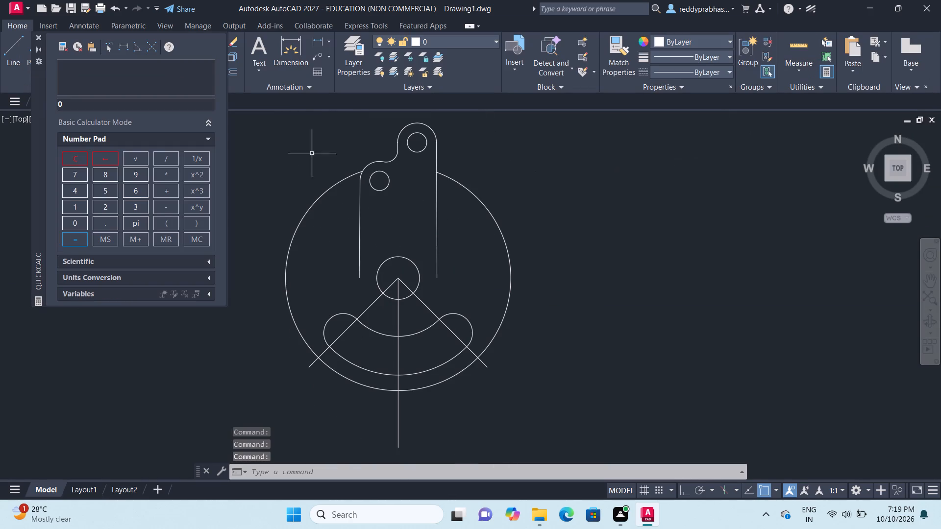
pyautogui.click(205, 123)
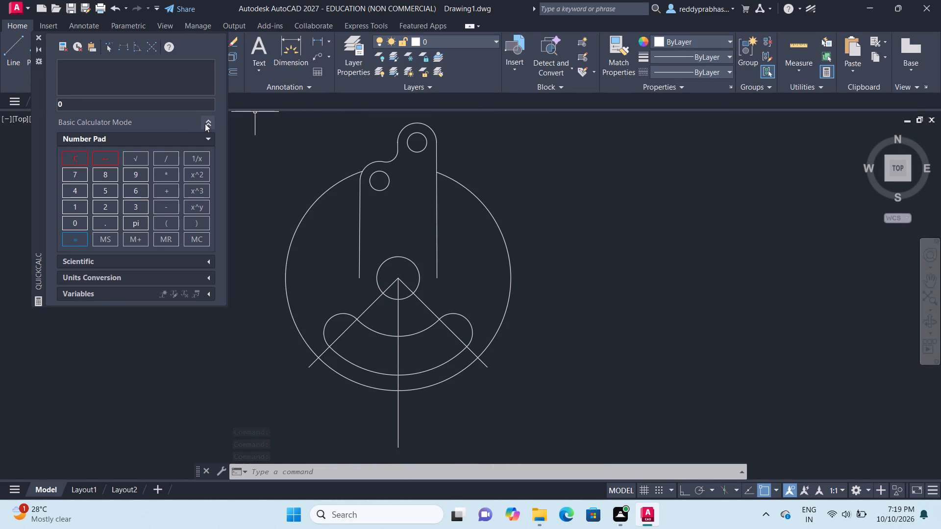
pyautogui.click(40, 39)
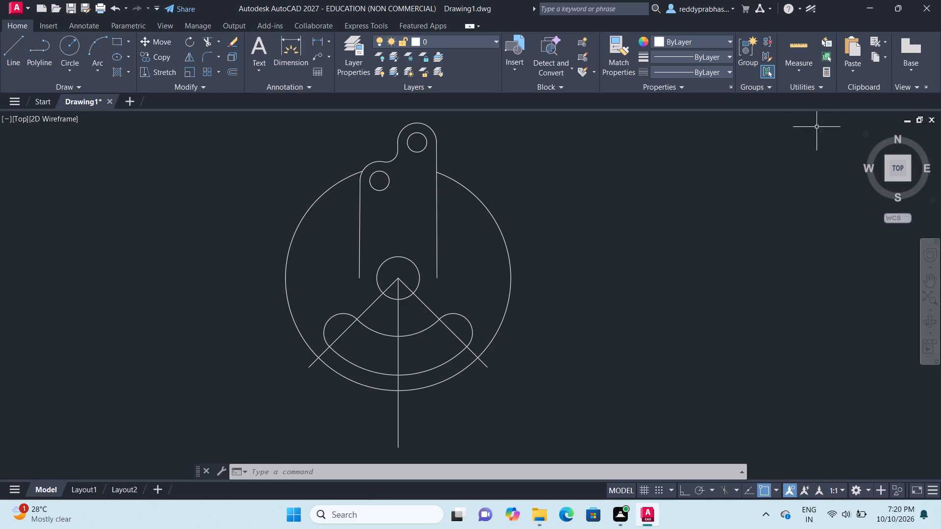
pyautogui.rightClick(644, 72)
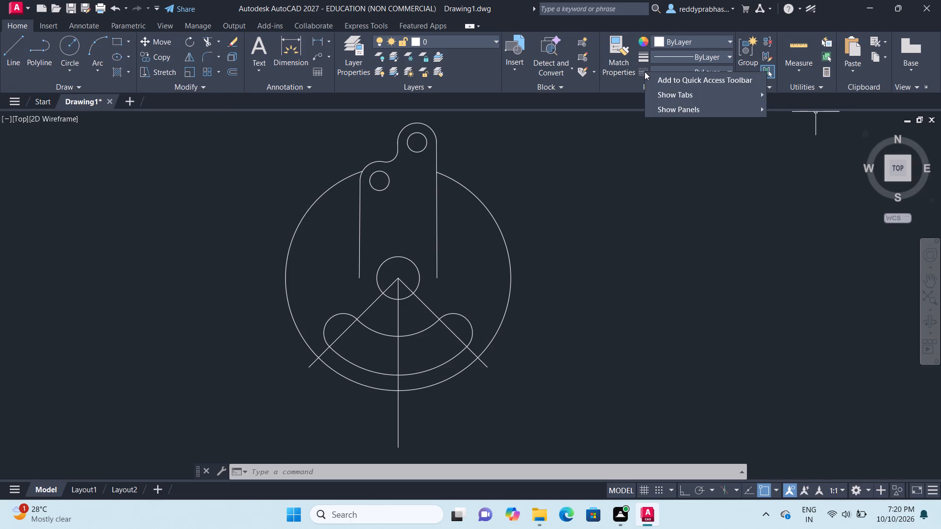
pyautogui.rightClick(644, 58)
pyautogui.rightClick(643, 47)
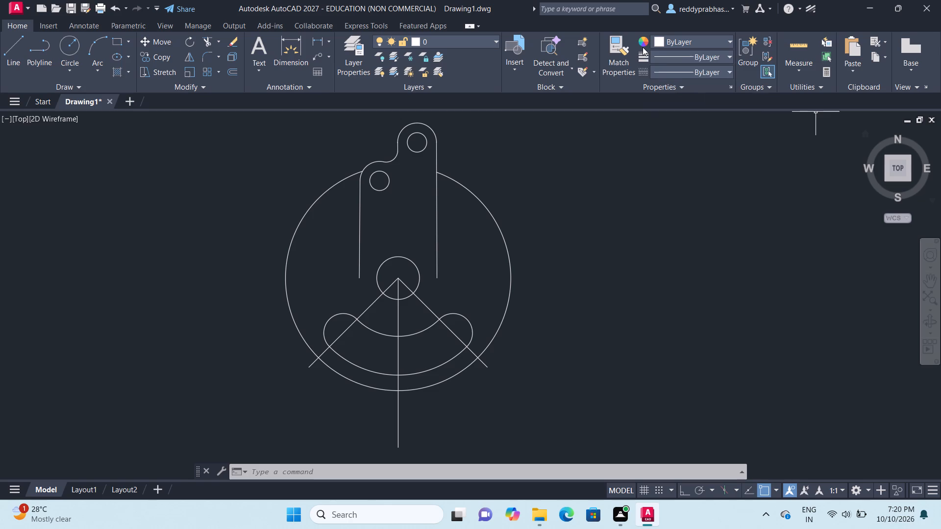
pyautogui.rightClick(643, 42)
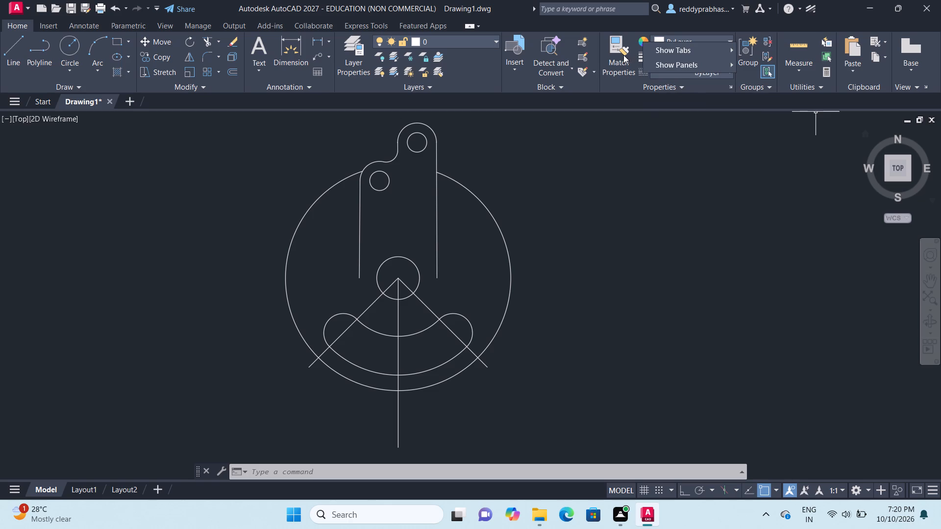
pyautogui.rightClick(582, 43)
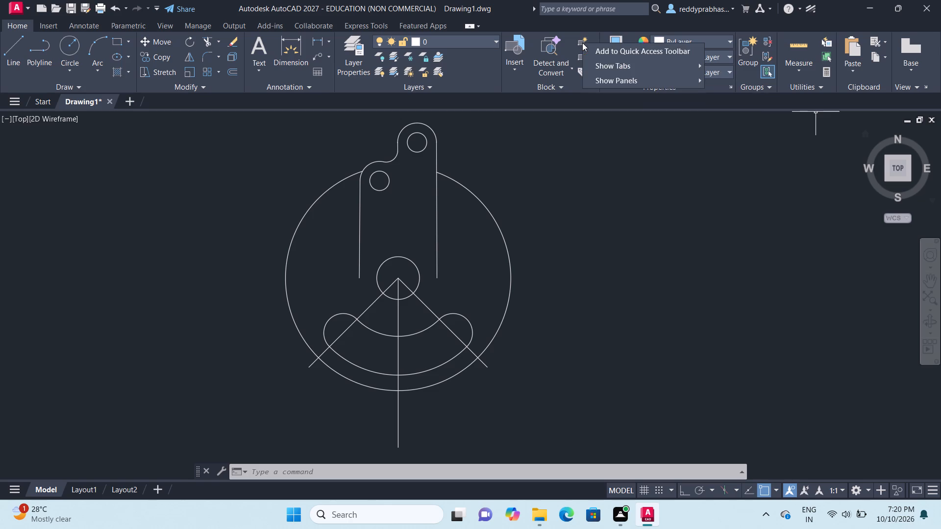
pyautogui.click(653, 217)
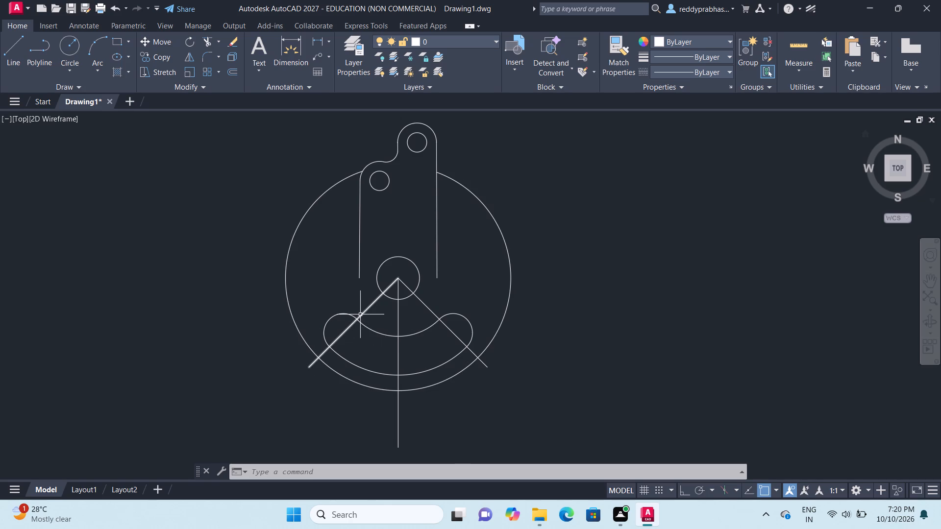
# Select the vertical and two 45-degree construction lines and load the ACAD_ISO08W100 long-dash short-dash linetype from acad.lin.
pyautogui.doubleClick(363, 313)
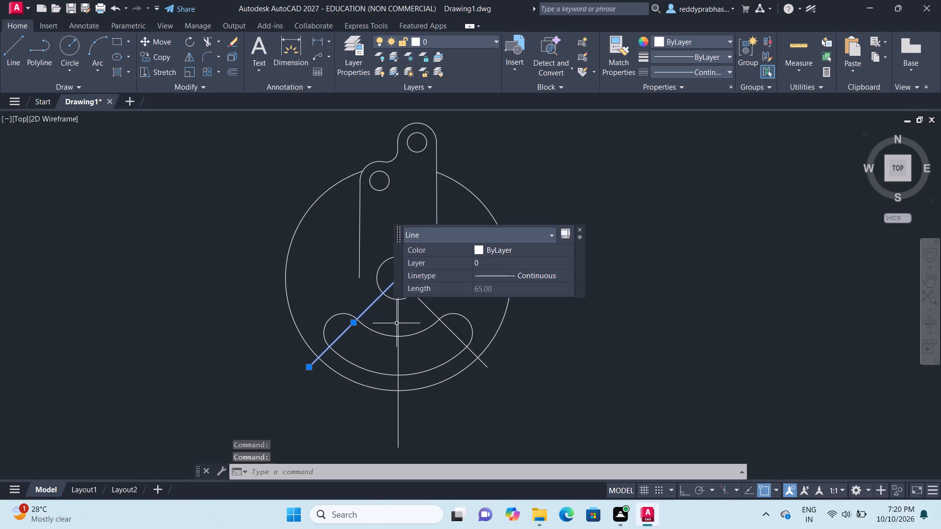
pyautogui.click(398, 324)
pyautogui.click(432, 314)
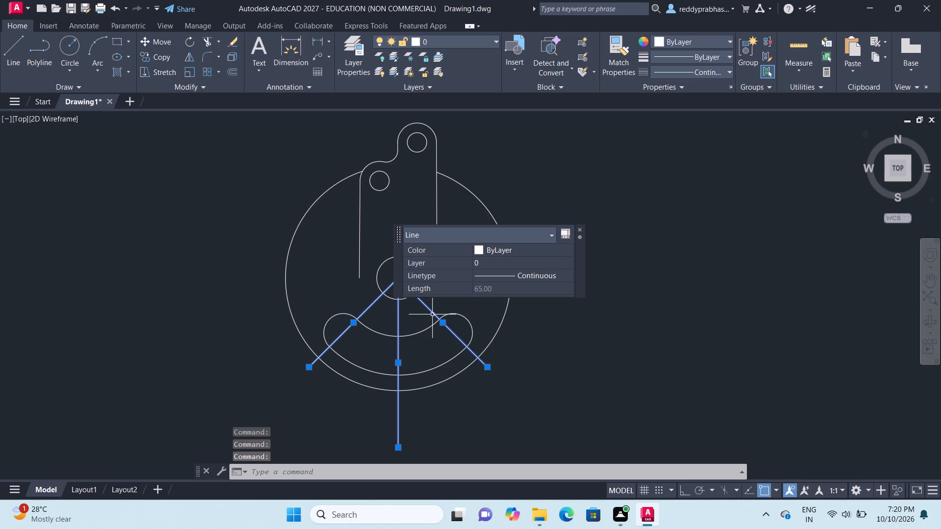
pyautogui.click(562, 272)
pyautogui.click(568, 273)
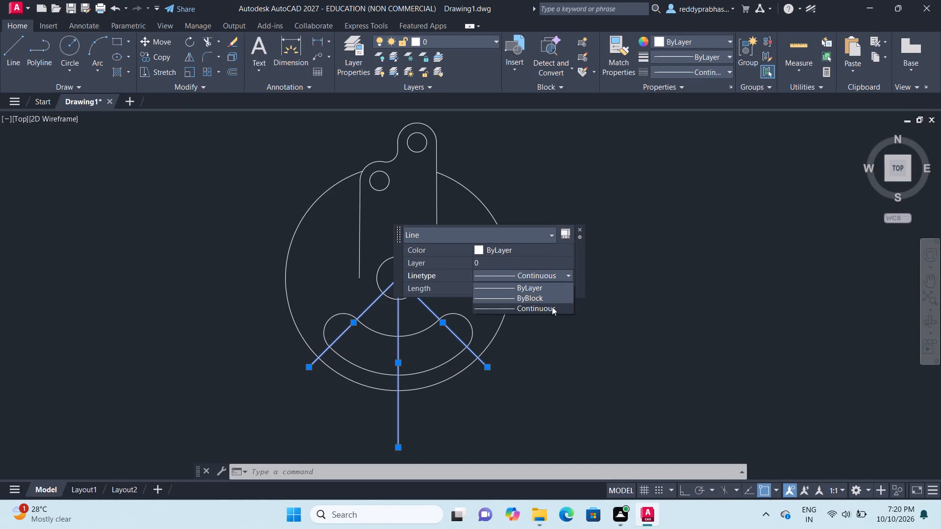
pyautogui.click(726, 66)
pyautogui.click(668, 86)
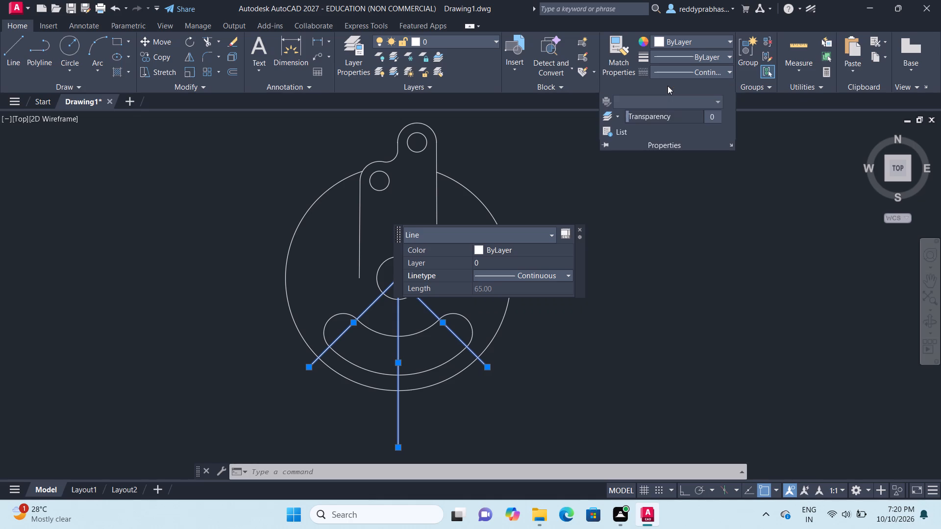
pyautogui.click(668, 86)
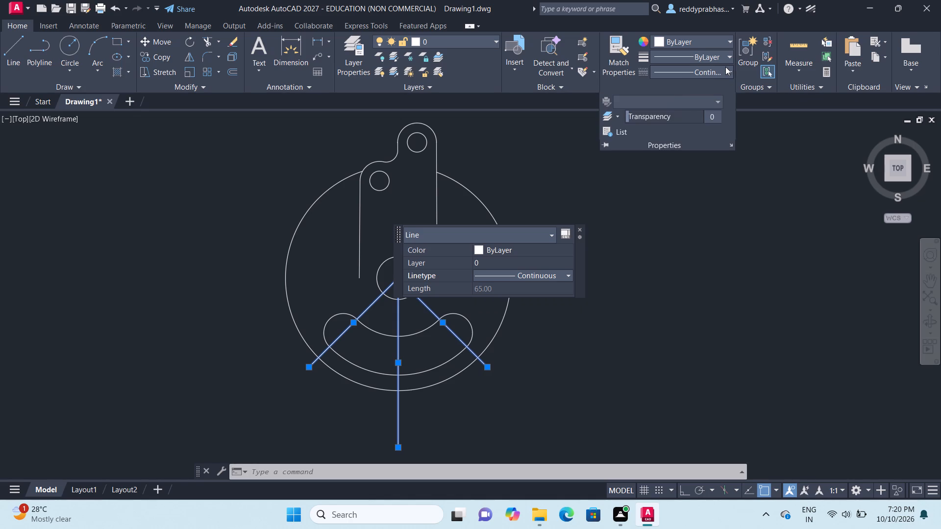
pyautogui.click(724, 67)
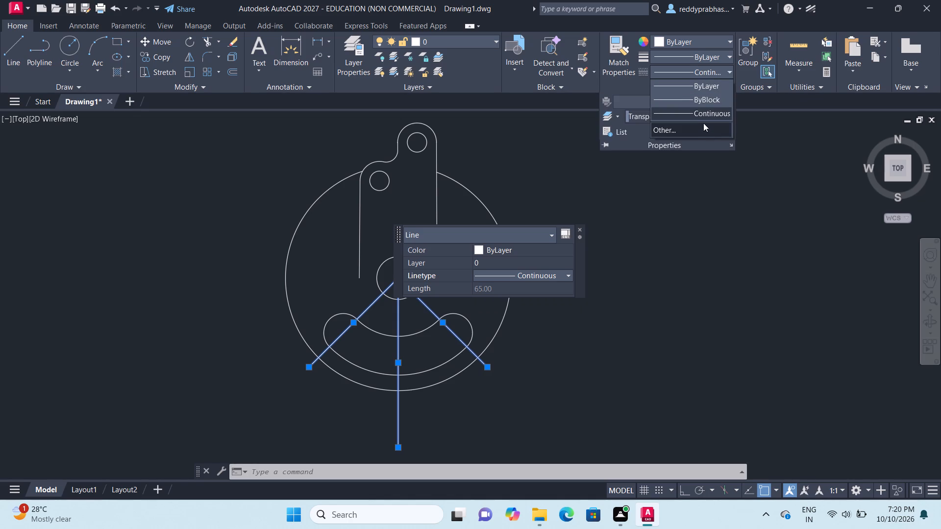
pyautogui.click(702, 125)
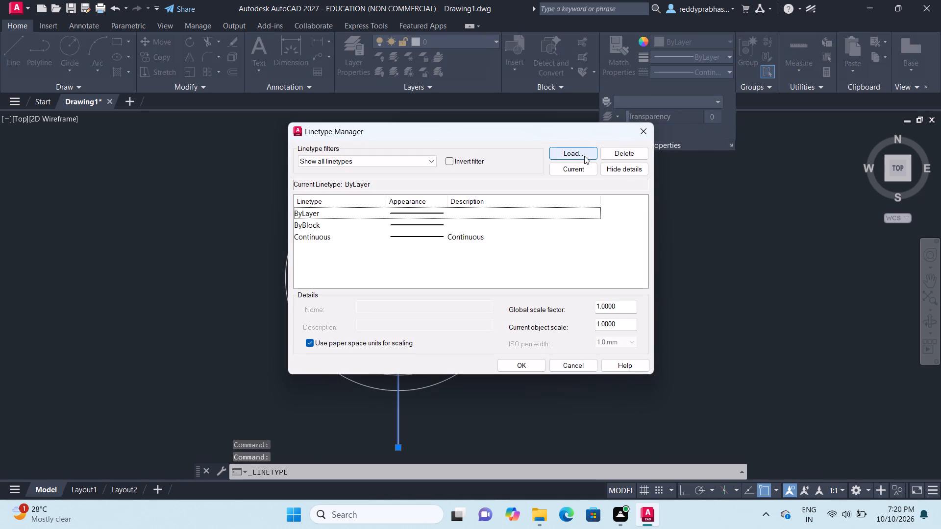
pyautogui.click(576, 149)
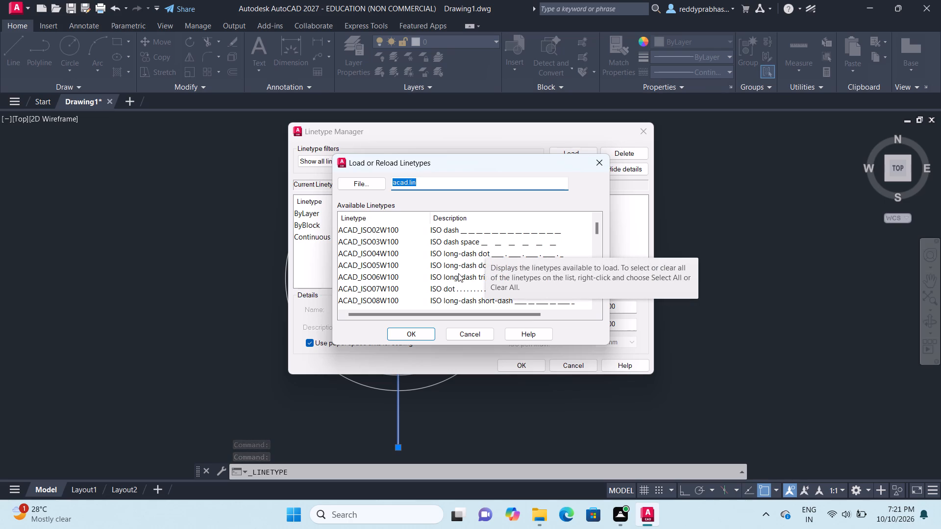
pyautogui.scroll(-1, 443, 281)
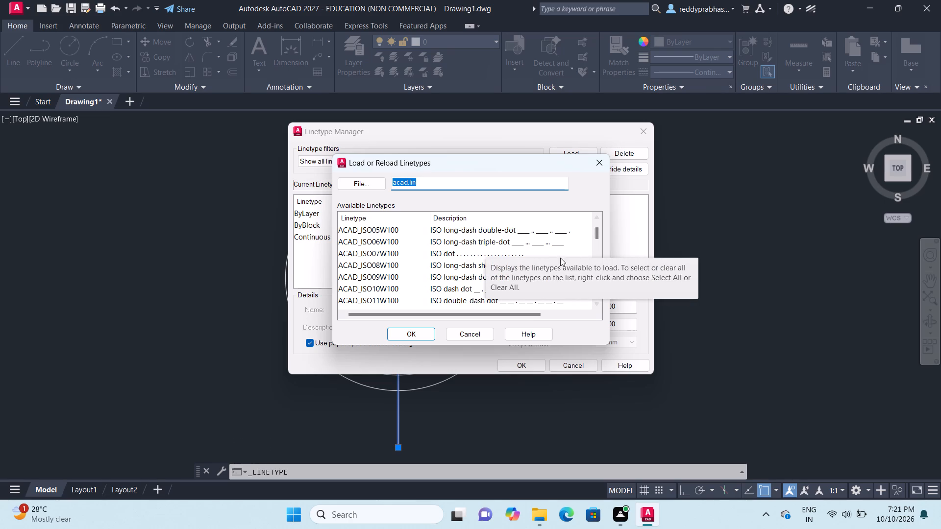
pyautogui.click(577, 248)
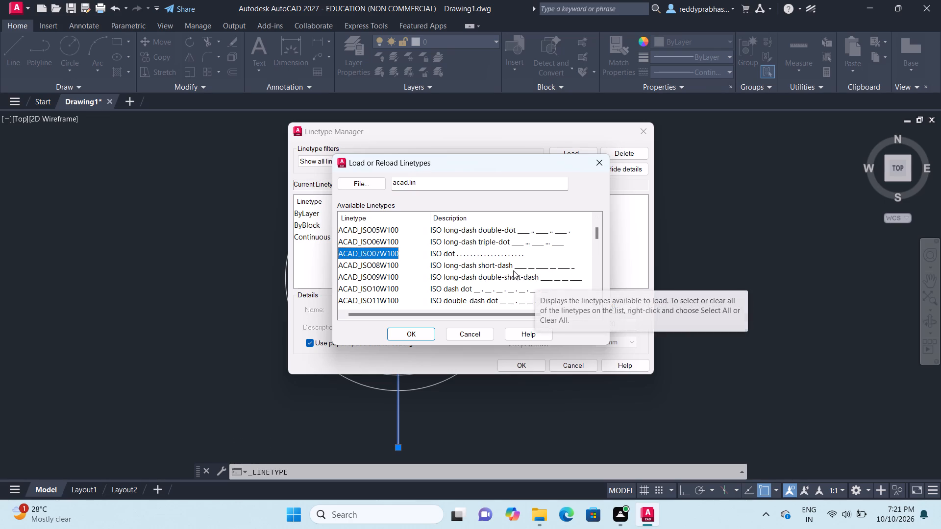
pyautogui.click(511, 265)
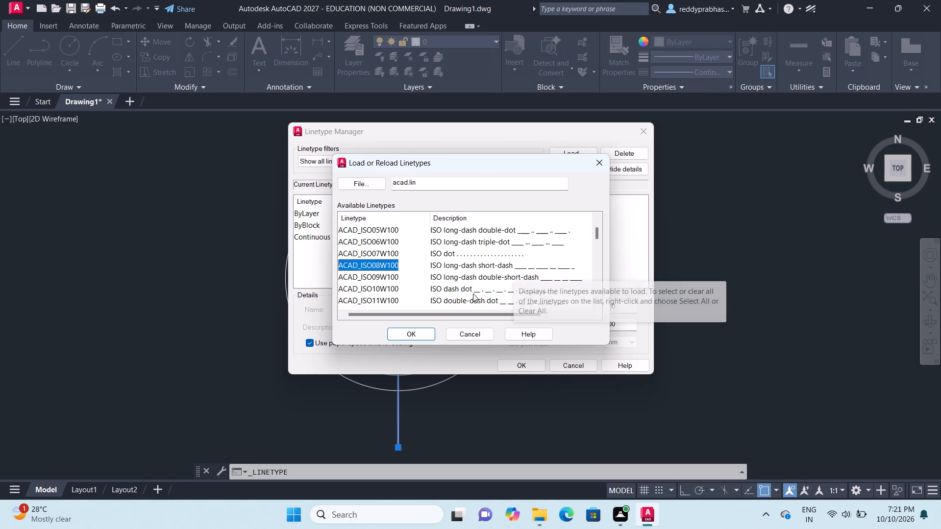
pyautogui.click(427, 329)
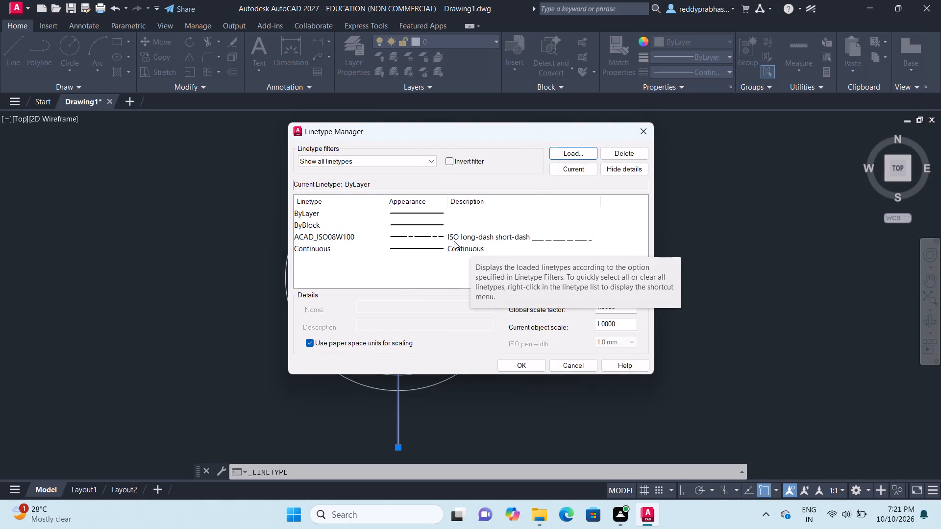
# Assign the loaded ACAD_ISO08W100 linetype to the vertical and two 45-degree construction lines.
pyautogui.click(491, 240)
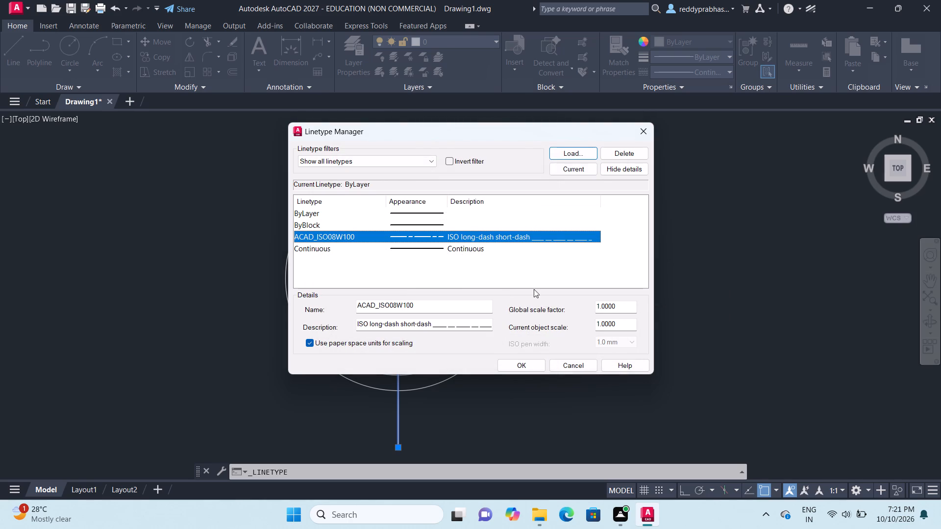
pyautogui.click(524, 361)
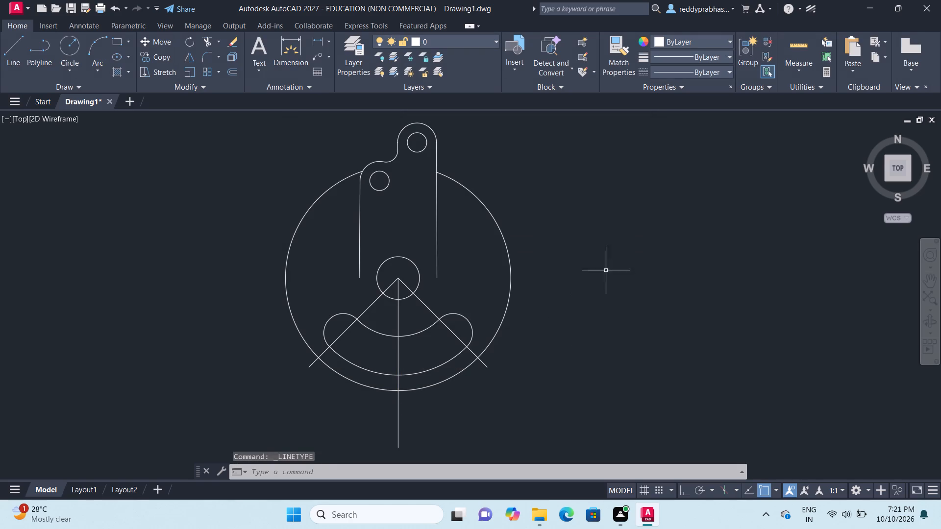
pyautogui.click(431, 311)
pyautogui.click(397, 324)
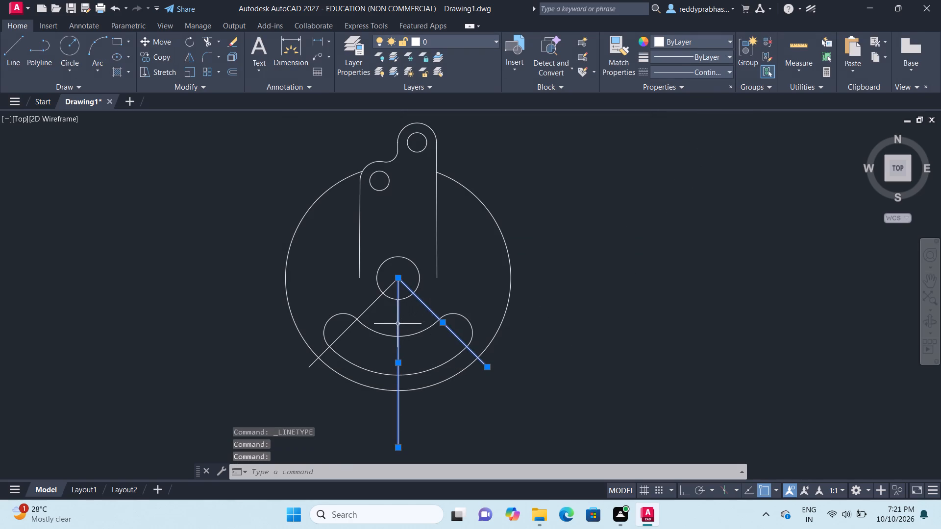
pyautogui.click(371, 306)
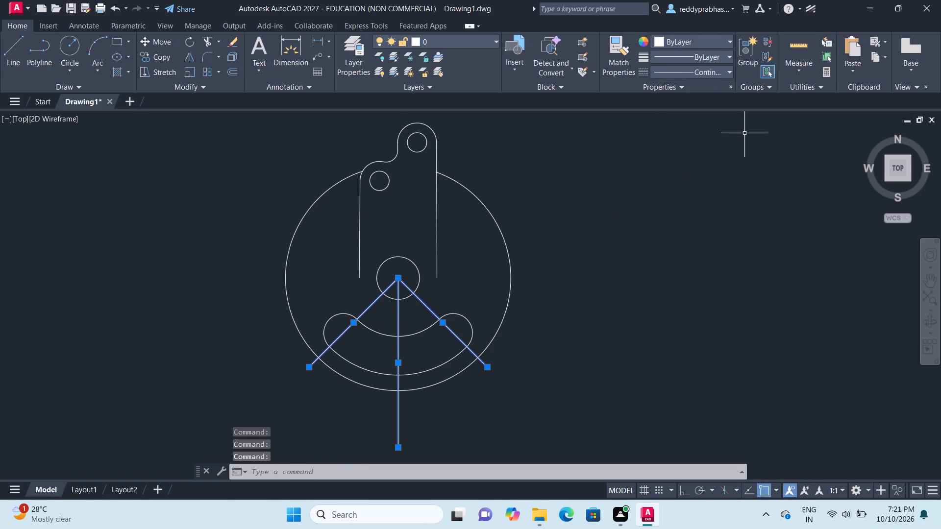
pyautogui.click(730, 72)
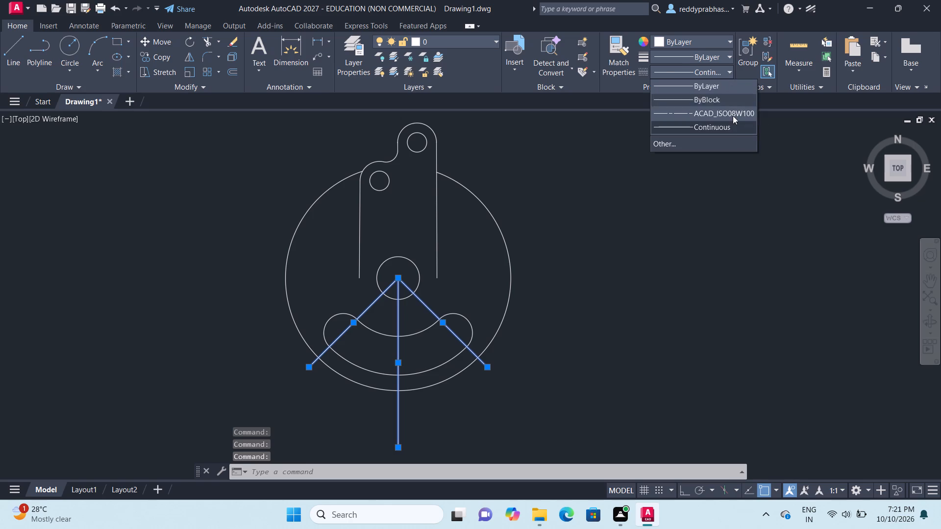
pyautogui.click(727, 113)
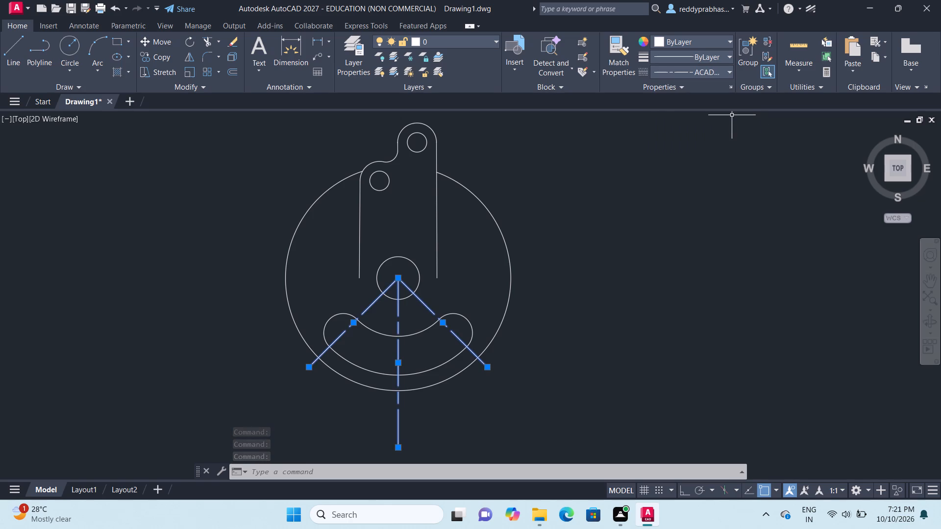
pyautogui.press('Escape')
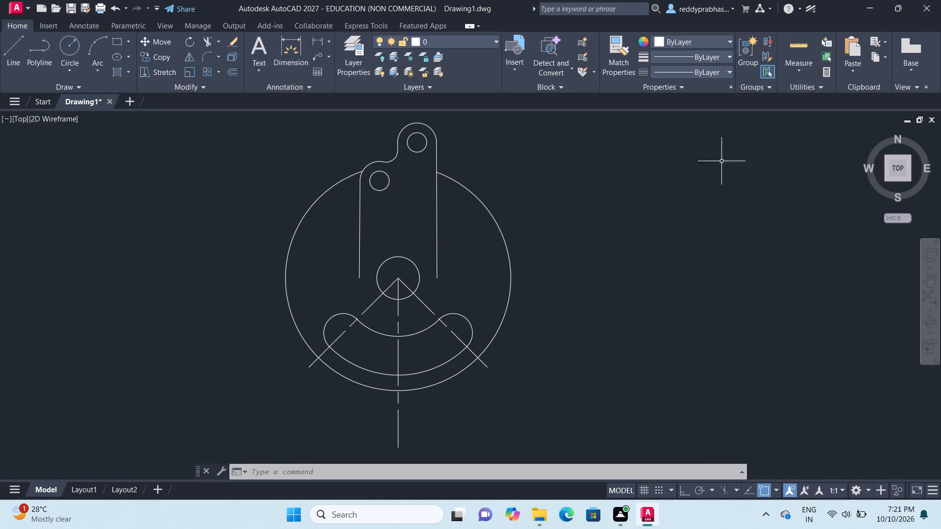
# Load the ACAD_ISO09W100 long-dash double-short-dash linetype from acad.lin into the drawing.
pyautogui.click(727, 72)
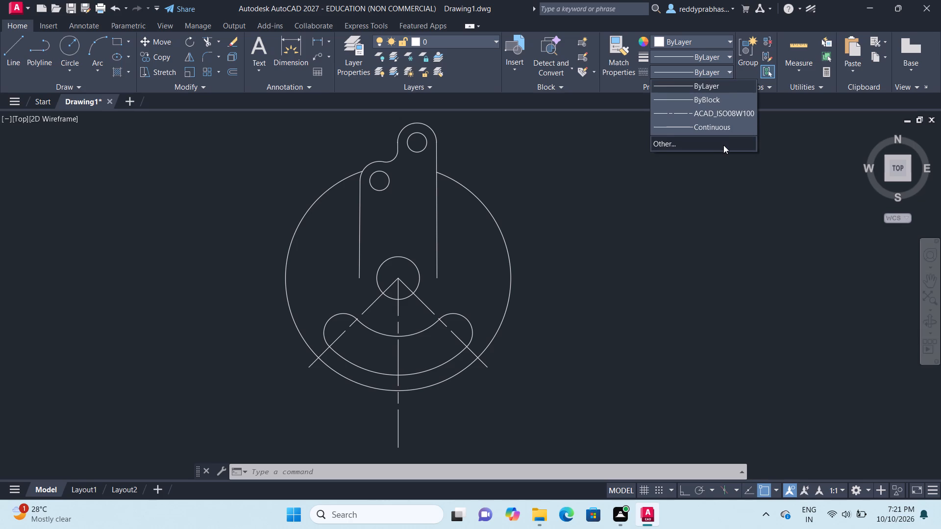
pyautogui.click(723, 145)
pyautogui.click(571, 151)
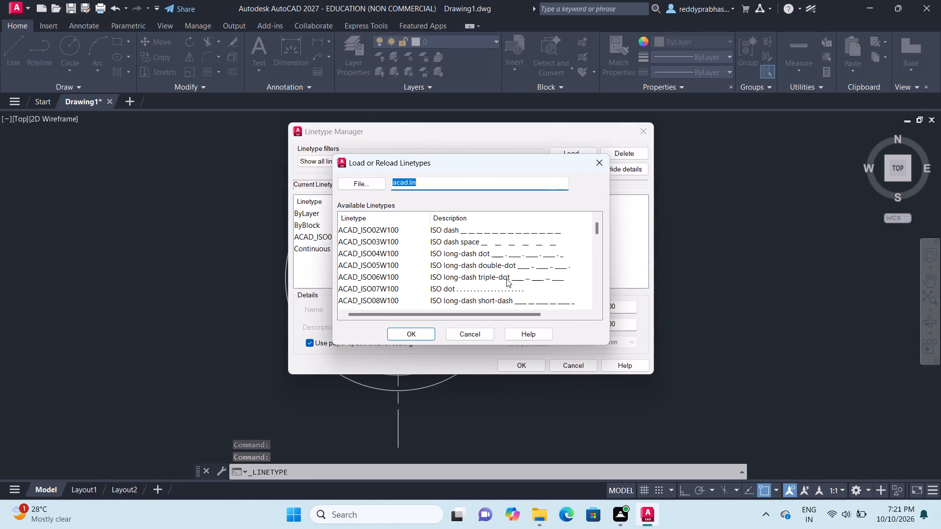
pyautogui.scroll(-1, 457, 280)
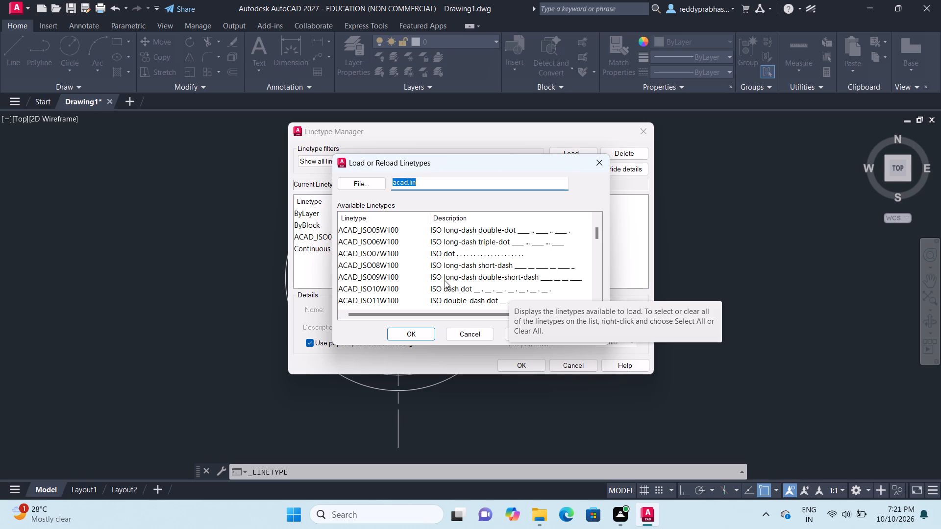
pyautogui.click(449, 278)
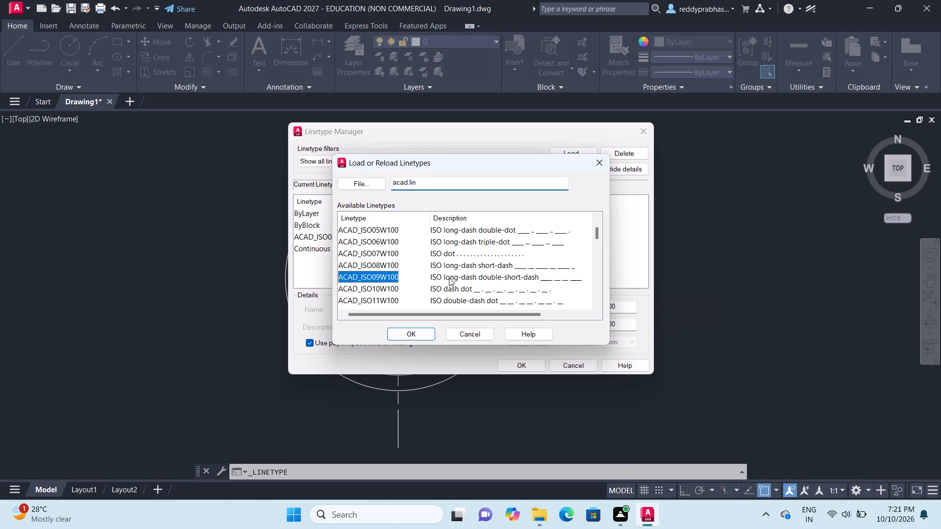
pyautogui.click(404, 332)
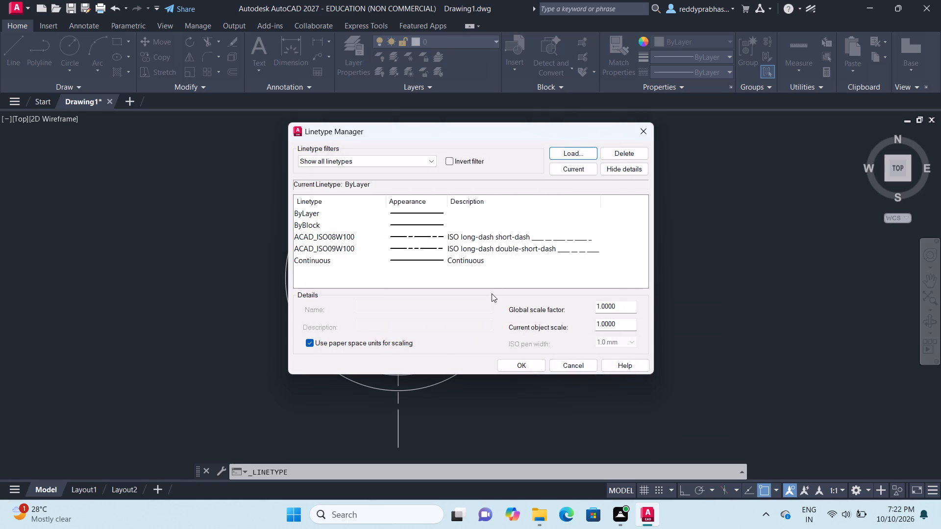
pyautogui.click(499, 251)
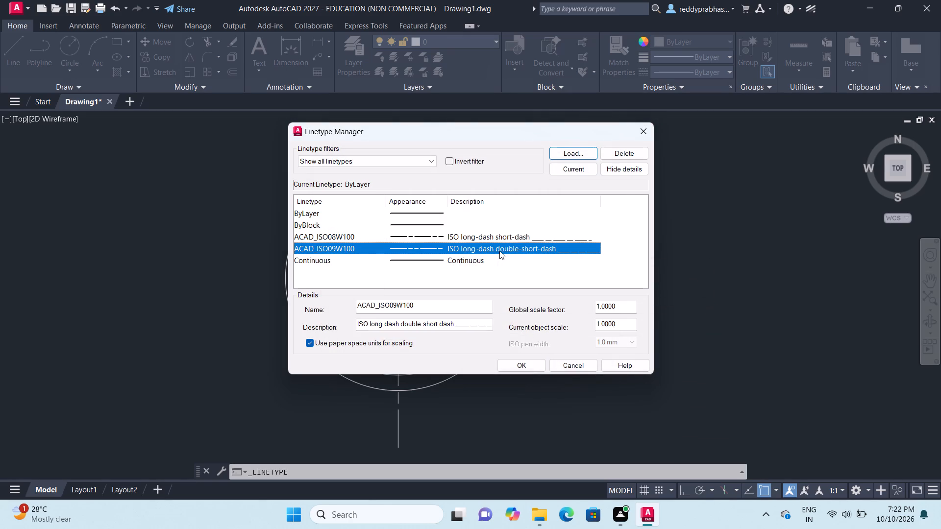
pyautogui.click(525, 367)
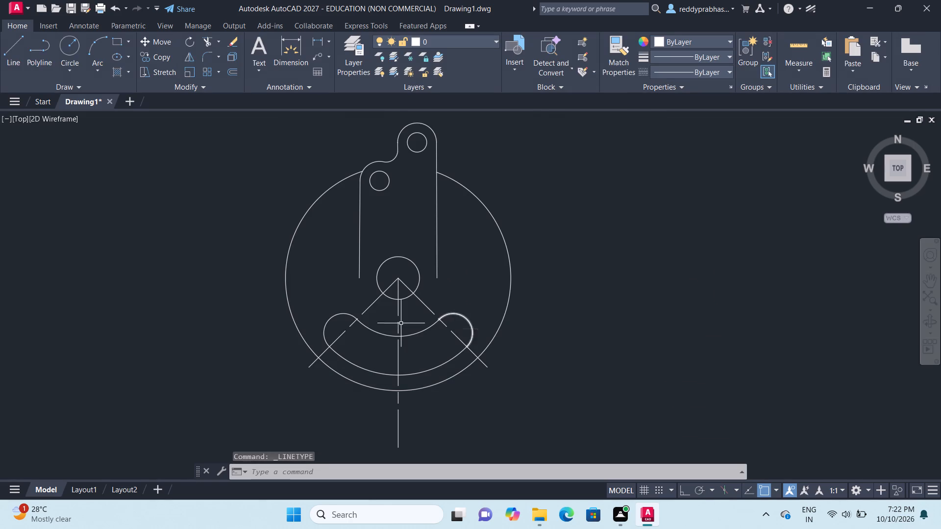
# Apply the ACAD_ISO09W100 linetype to the vertical and two 45-degree construction lines.
pyautogui.doubleClick(374, 303)
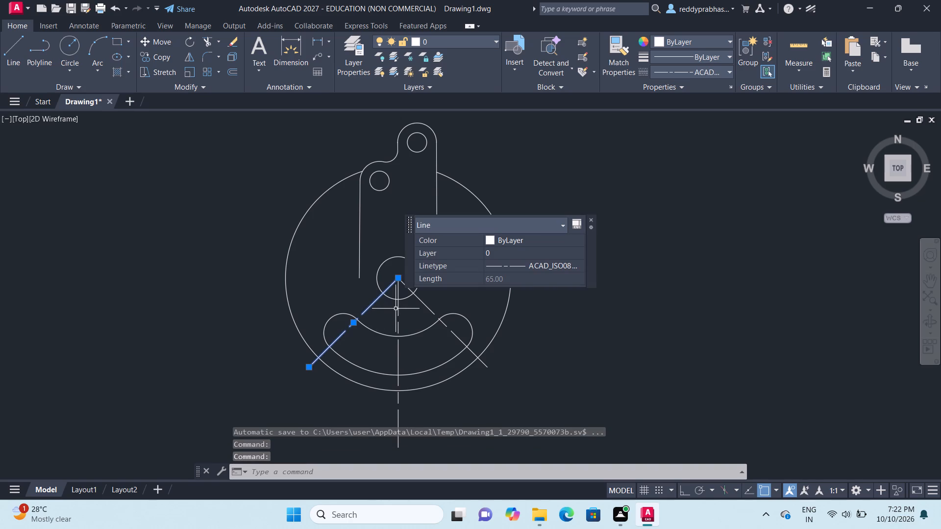
pyautogui.click(398, 309)
pyautogui.click(420, 304)
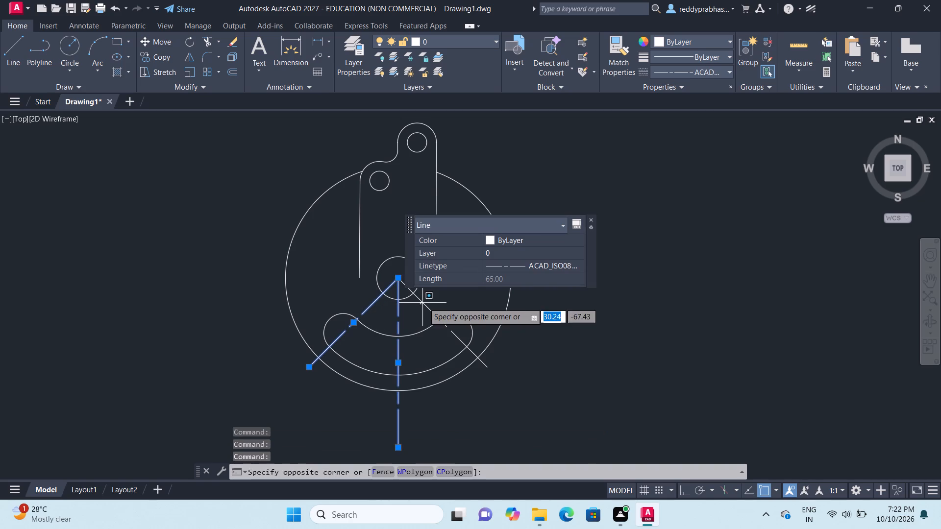
pyautogui.click(424, 302)
pyautogui.click(424, 302)
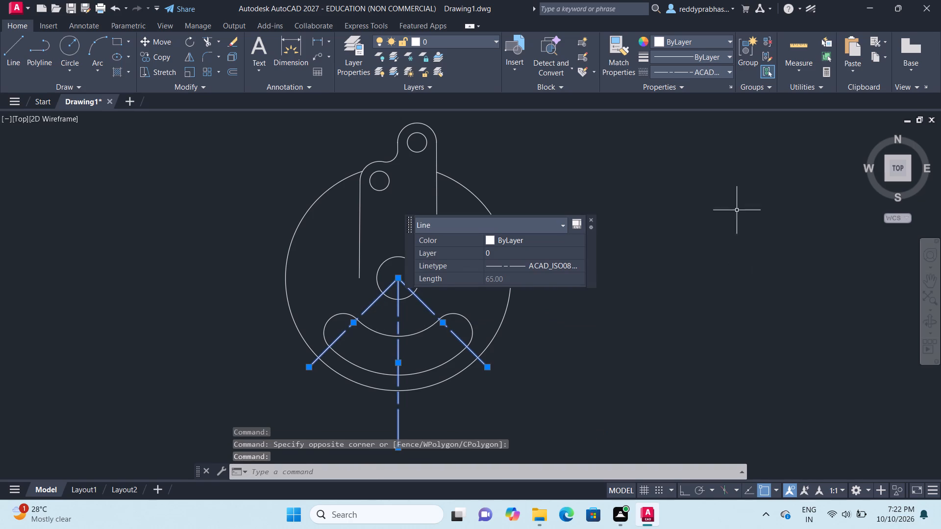
pyautogui.click(731, 68)
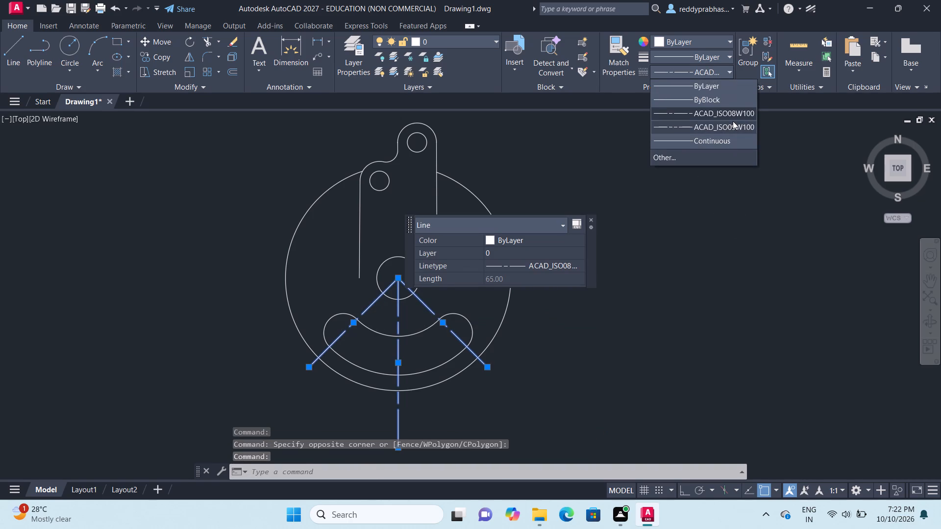
pyautogui.click(733, 121)
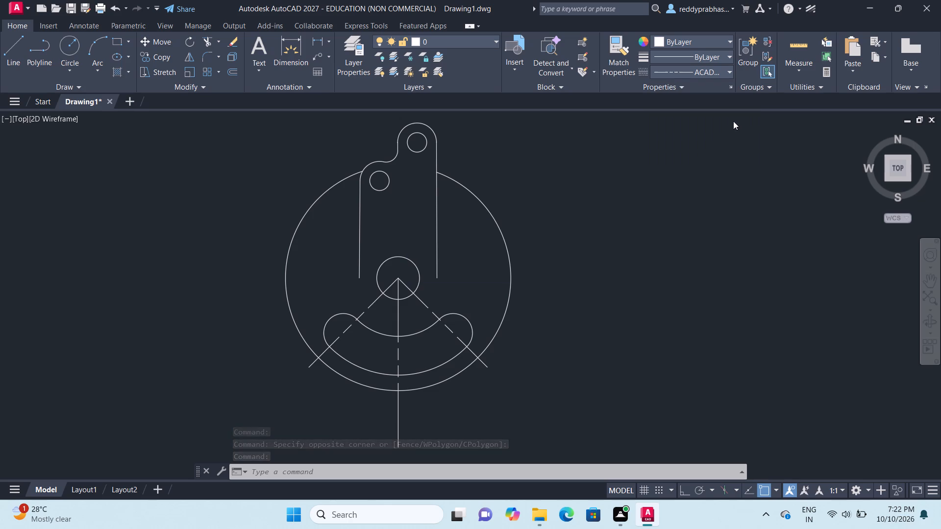
pyautogui.click(711, 206)
pyautogui.press('Escape')
pyautogui.press('Escape')
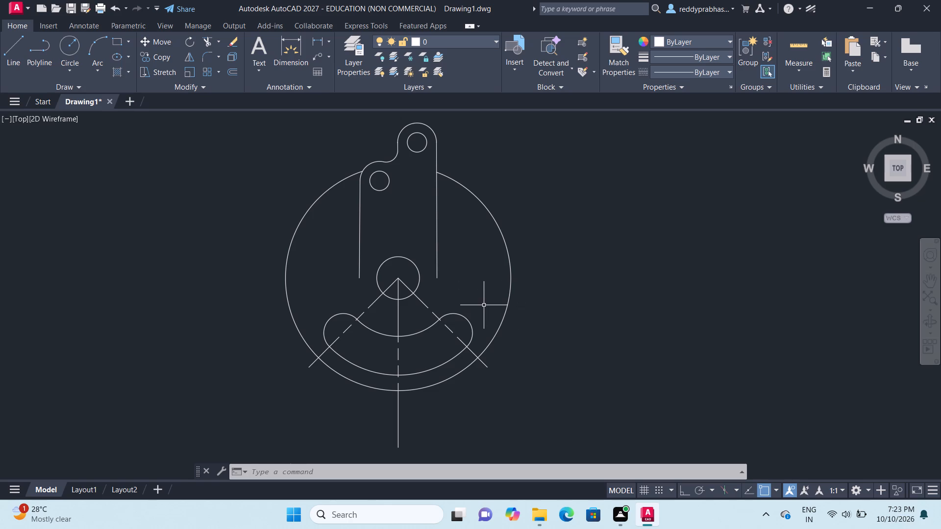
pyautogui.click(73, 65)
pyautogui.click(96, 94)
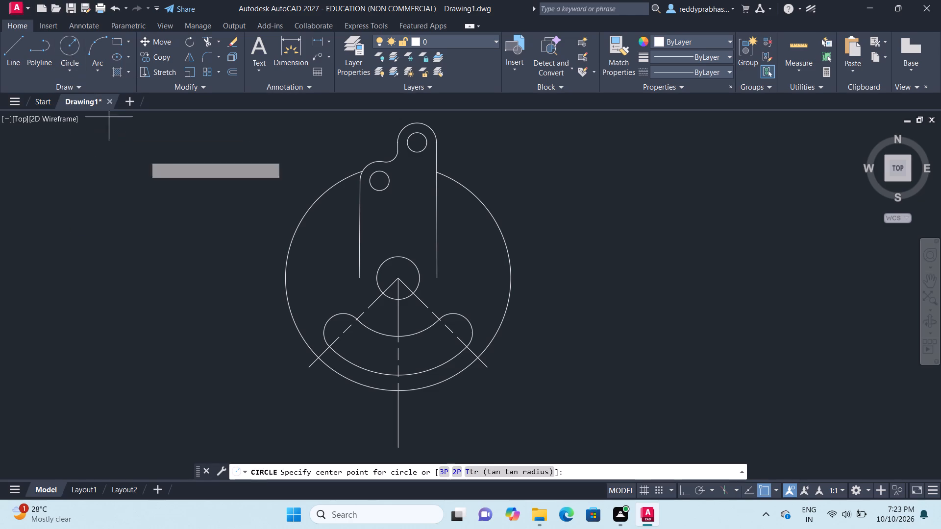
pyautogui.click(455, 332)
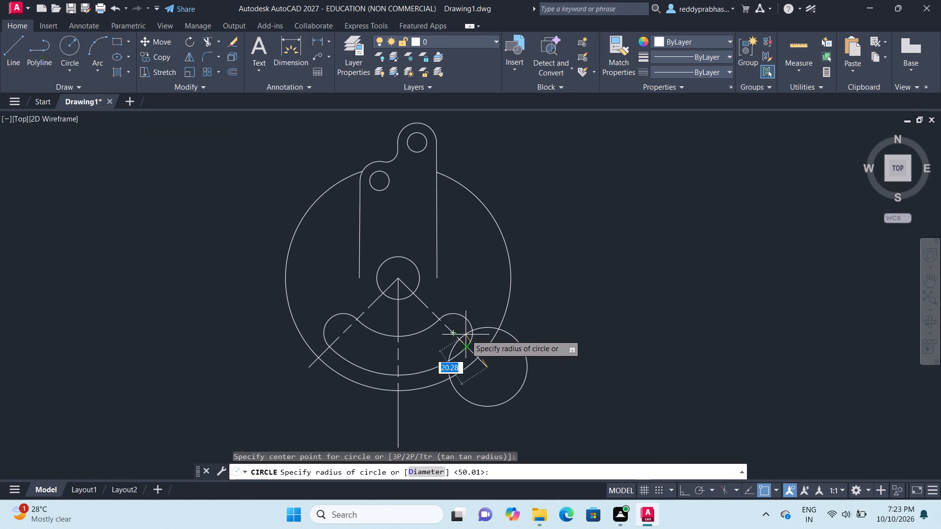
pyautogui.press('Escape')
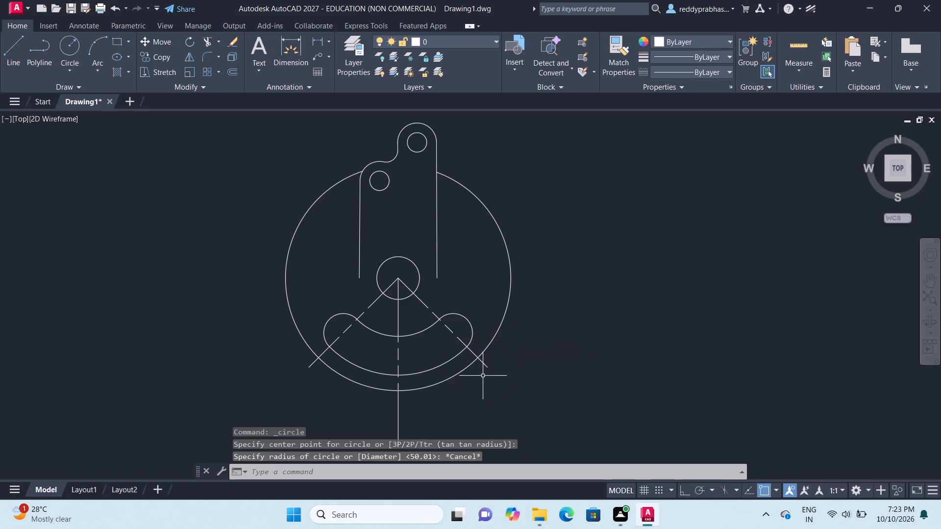
# Check the Center and Tangent object snap modes in the drafting settings, leaving both enabled.
pyautogui.write('os')
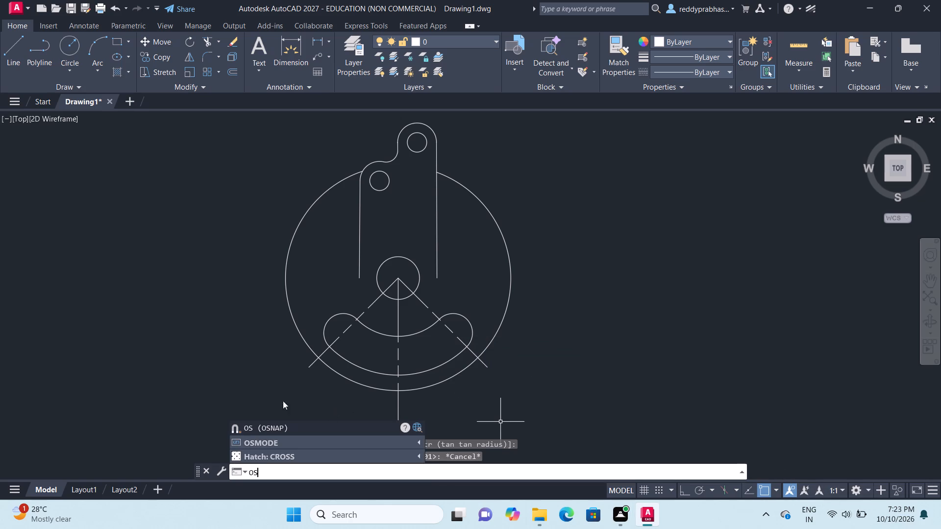
pyautogui.click(244, 426)
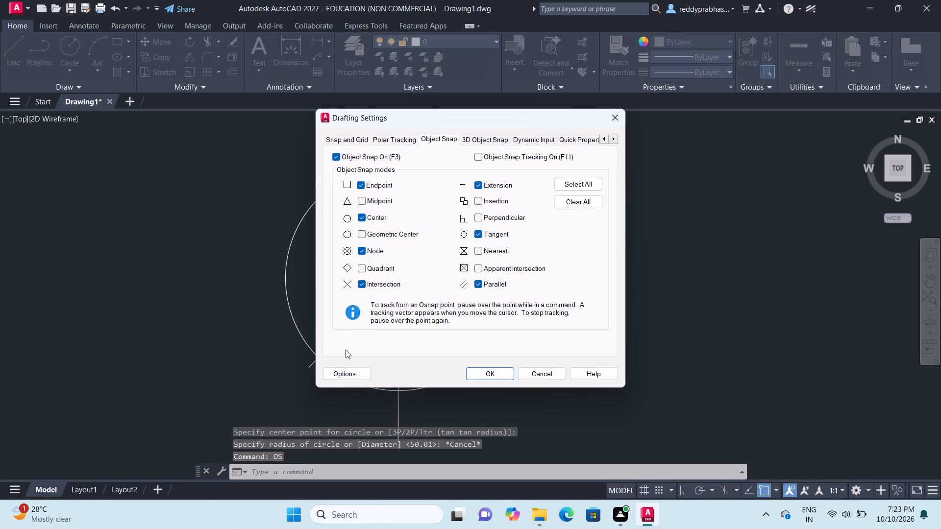
pyautogui.click(358, 217)
pyautogui.click(358, 217)
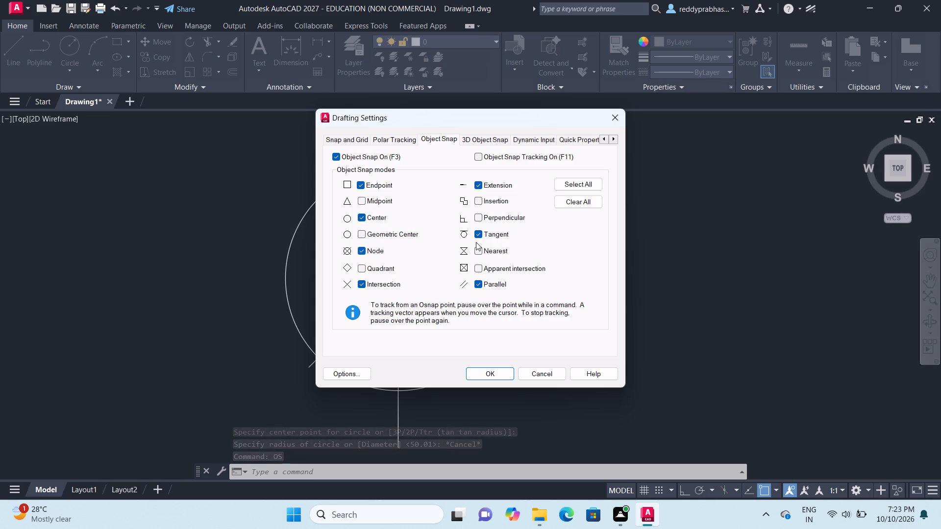
pyautogui.click(479, 236)
pyautogui.click(479, 236)
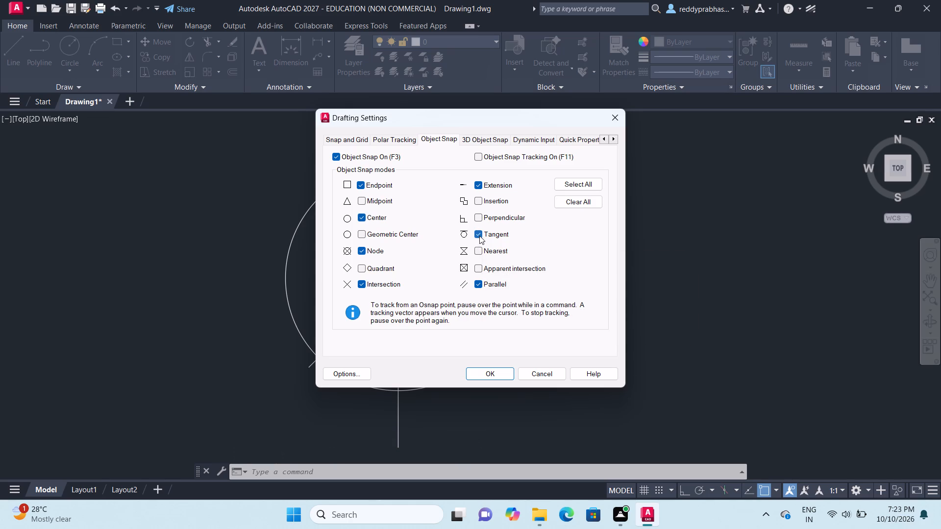
pyautogui.click(474, 375)
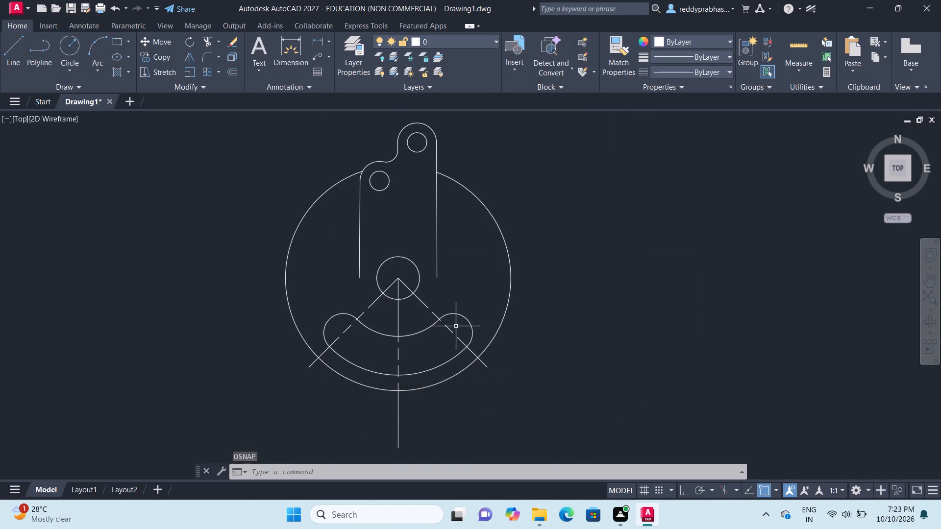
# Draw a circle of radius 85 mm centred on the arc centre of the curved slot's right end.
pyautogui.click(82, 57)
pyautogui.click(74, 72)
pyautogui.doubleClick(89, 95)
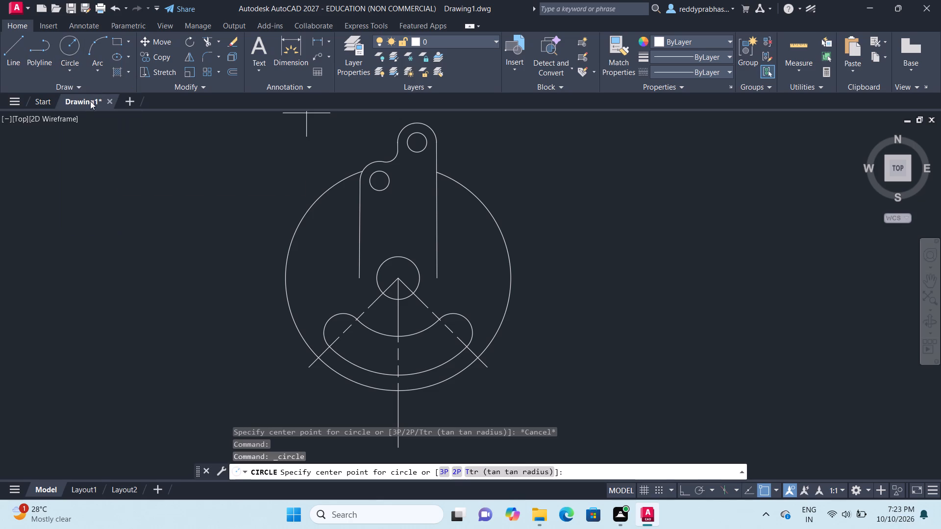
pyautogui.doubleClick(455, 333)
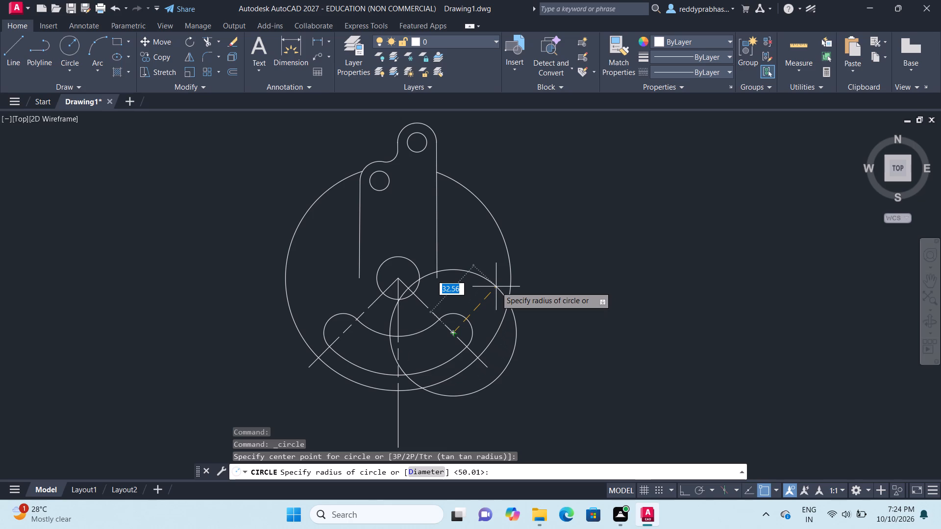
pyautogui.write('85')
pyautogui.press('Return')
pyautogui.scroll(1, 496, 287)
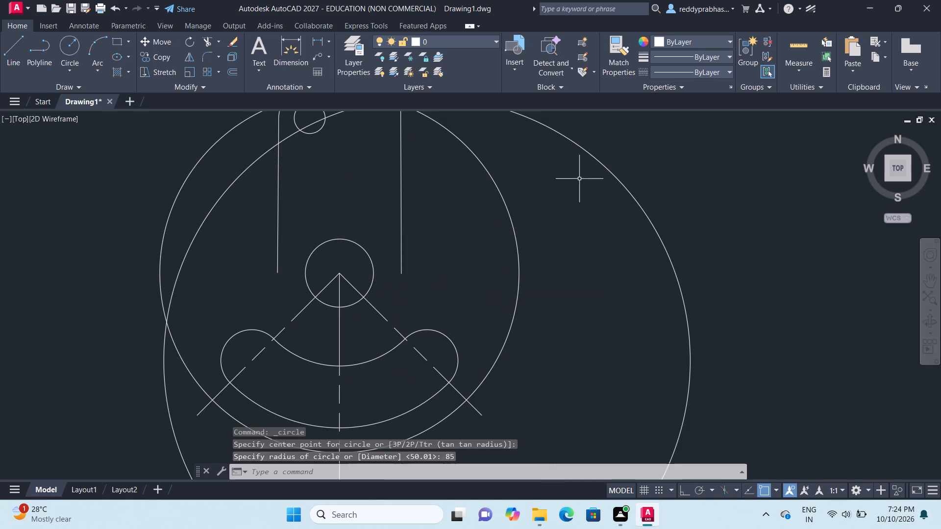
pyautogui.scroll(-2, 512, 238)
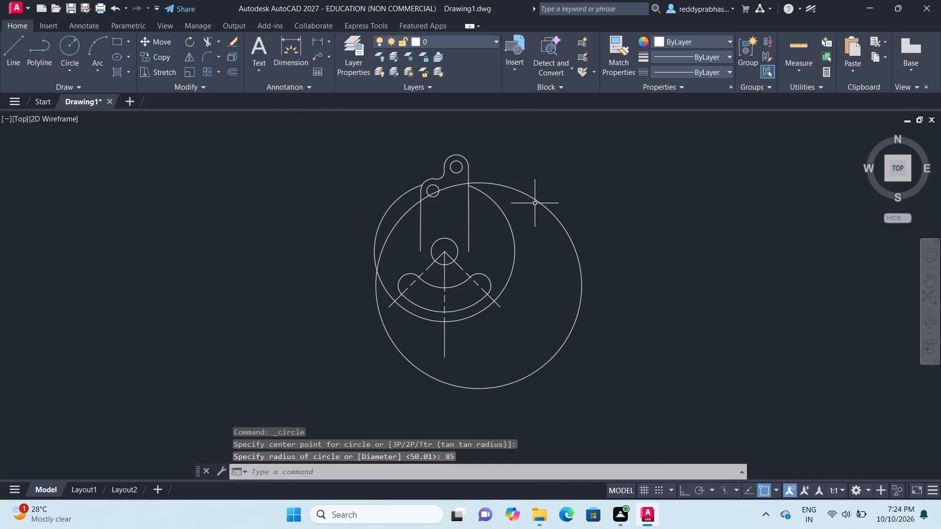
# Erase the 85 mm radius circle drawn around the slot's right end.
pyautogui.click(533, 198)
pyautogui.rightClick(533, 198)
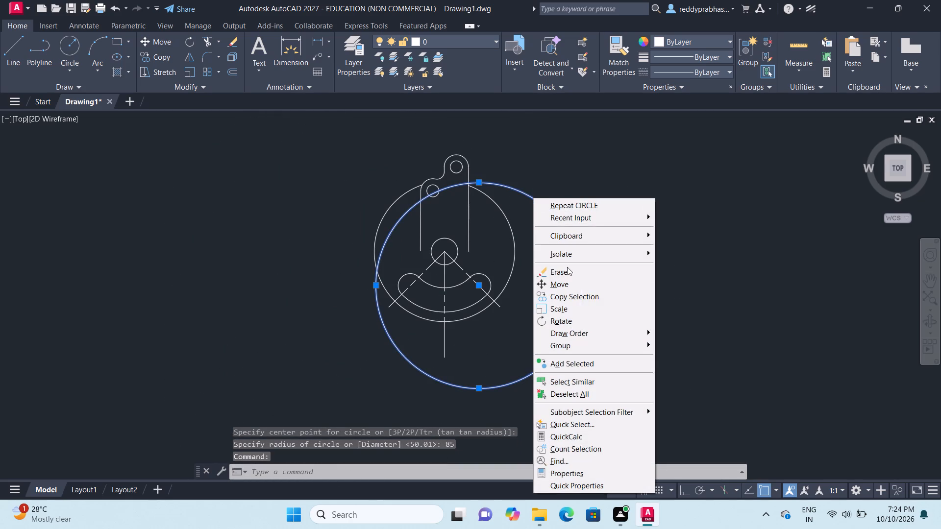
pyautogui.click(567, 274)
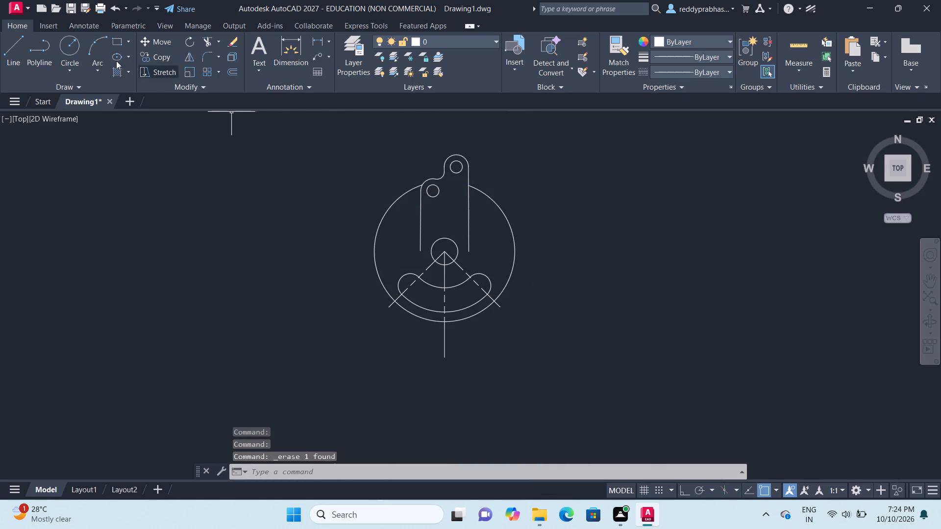
# Draw a circle of diameter 82 mm centred on the arc centre of the curved slot's right end.
pyautogui.click(65, 62)
pyautogui.click(90, 118)
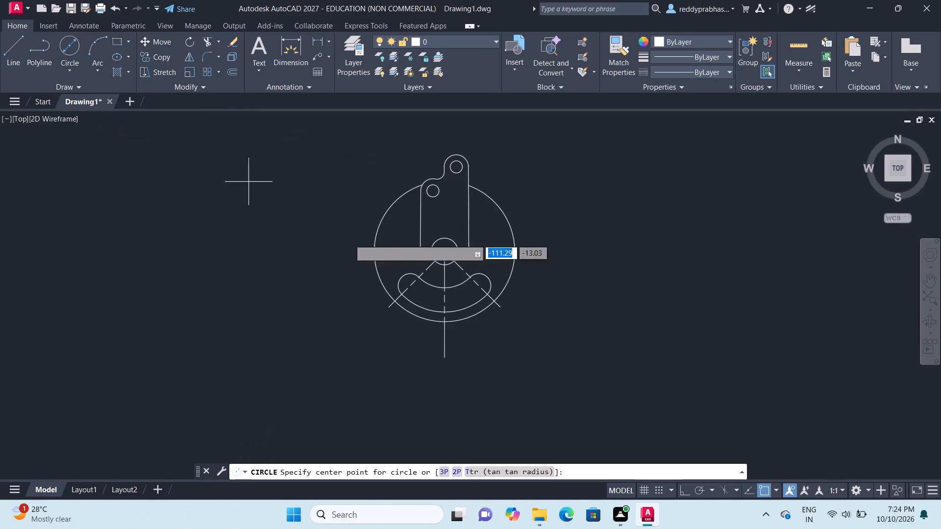
pyautogui.click(481, 284)
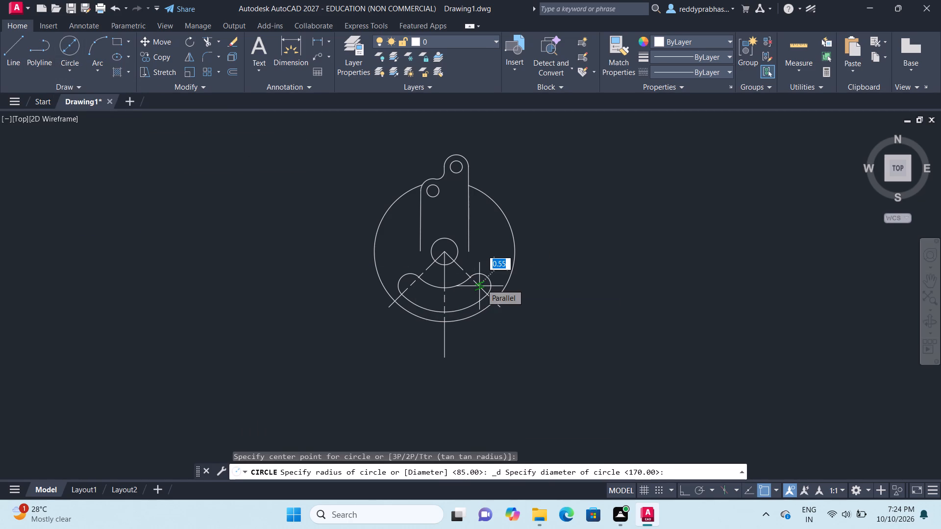
pyautogui.write('82')
pyautogui.press('Return')
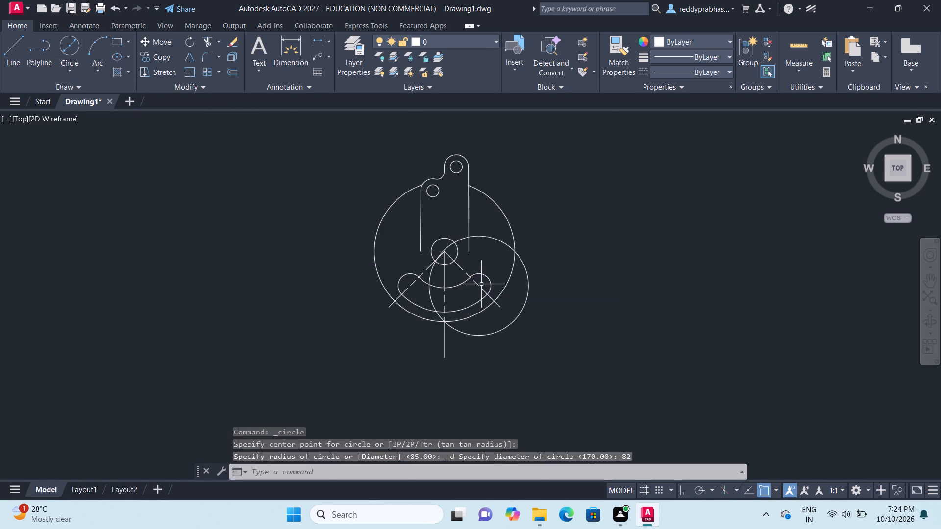
# Draw a circle of radius 18 mm centred on the arc centre of the curved slot's right end.
pyautogui.scroll(3, 481, 284)
pyautogui.scroll(-1, 481, 284)
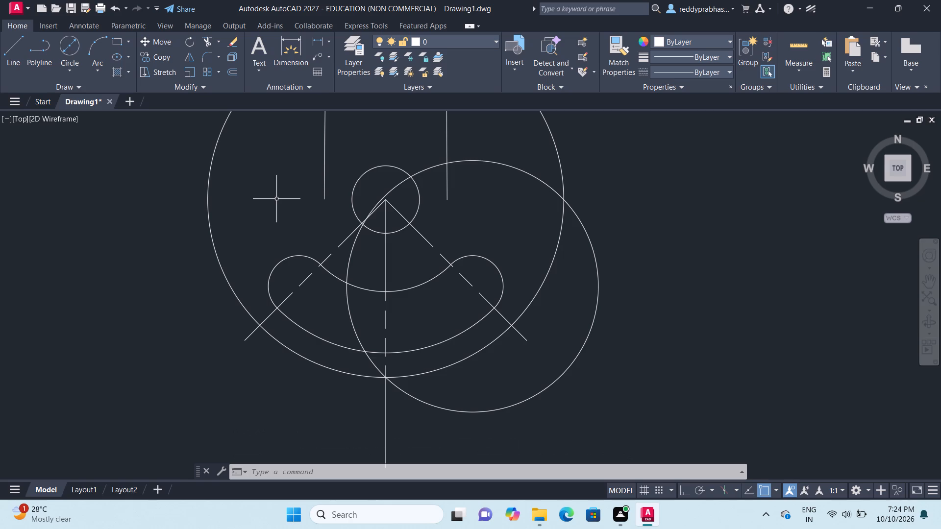
pyautogui.click(72, 60)
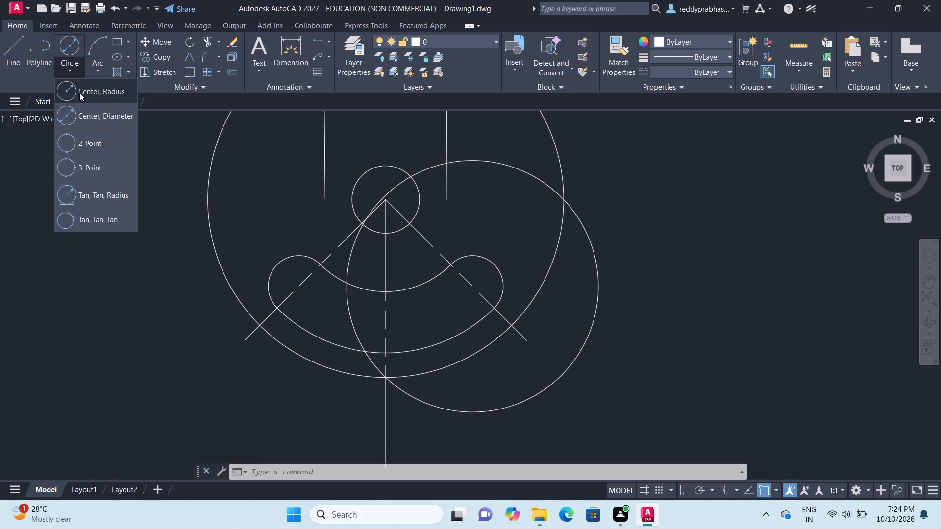
pyautogui.click(80, 95)
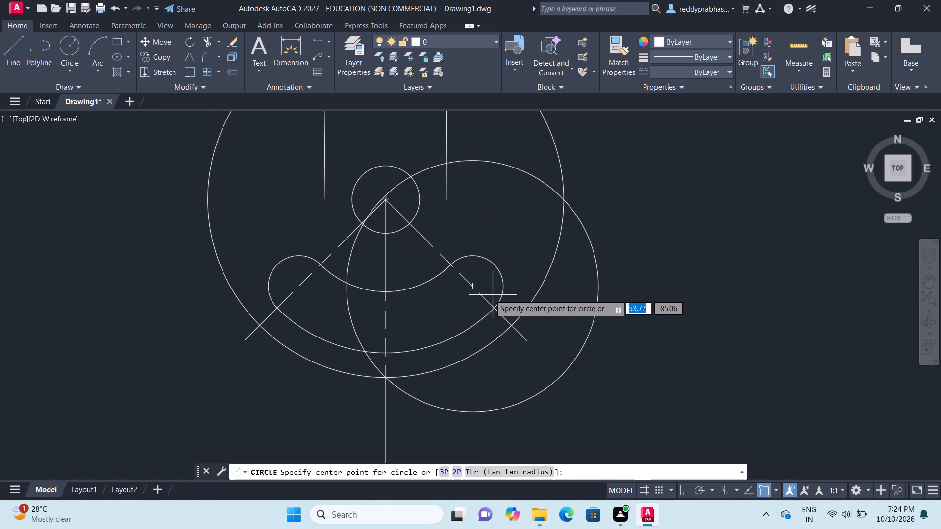
pyautogui.doubleClick(472, 286)
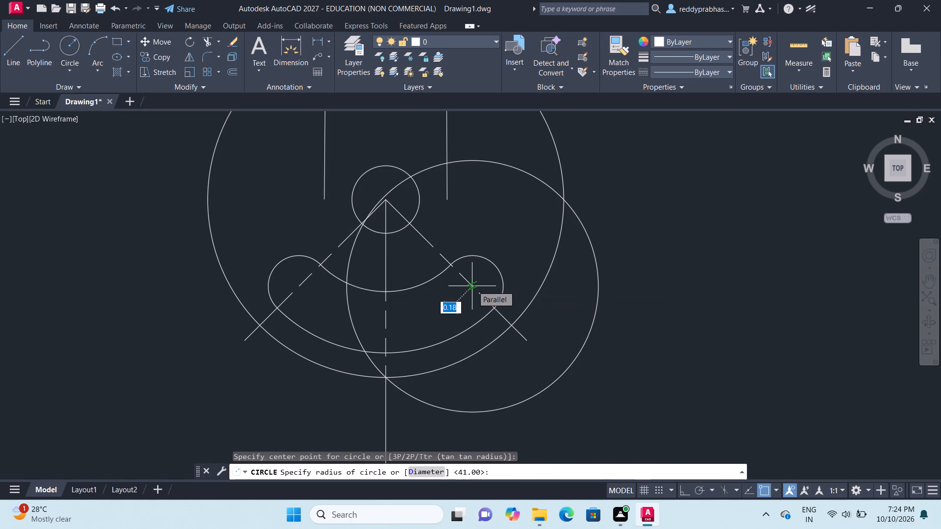
pyautogui.write('18')
pyautogui.press('Return')
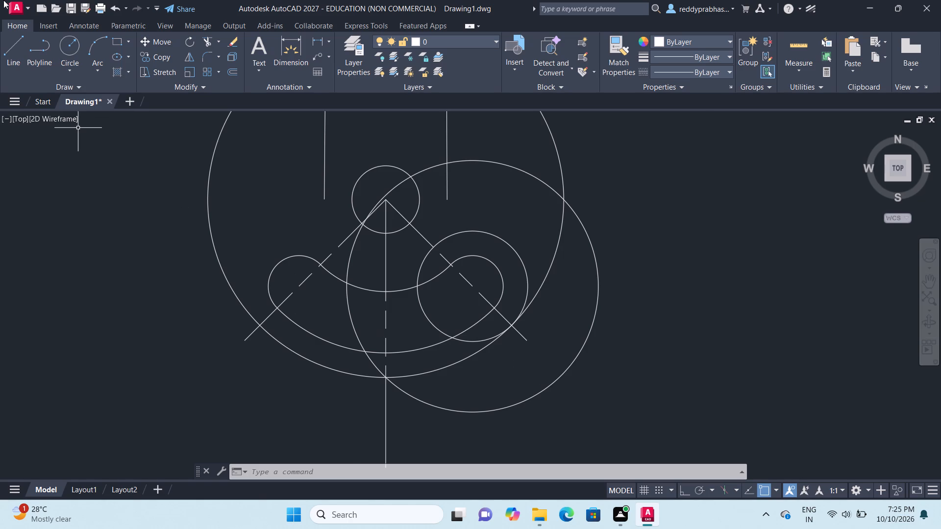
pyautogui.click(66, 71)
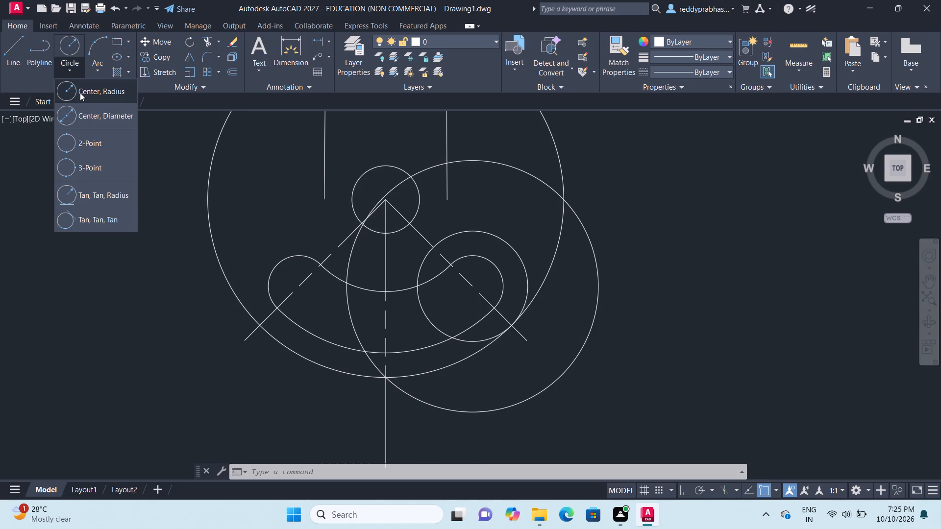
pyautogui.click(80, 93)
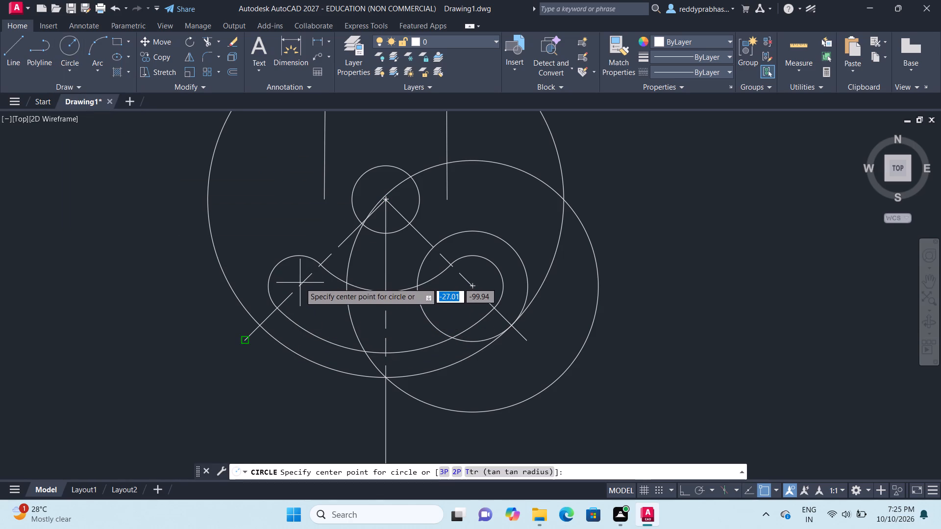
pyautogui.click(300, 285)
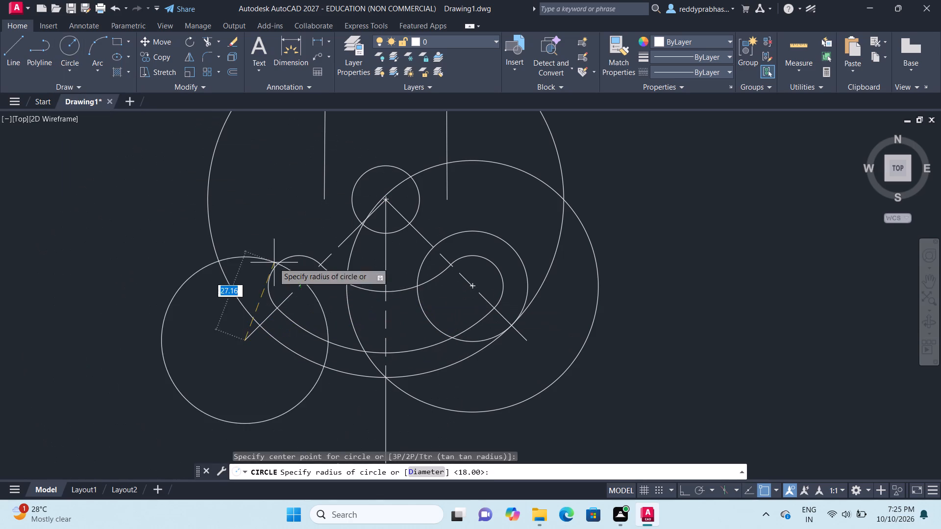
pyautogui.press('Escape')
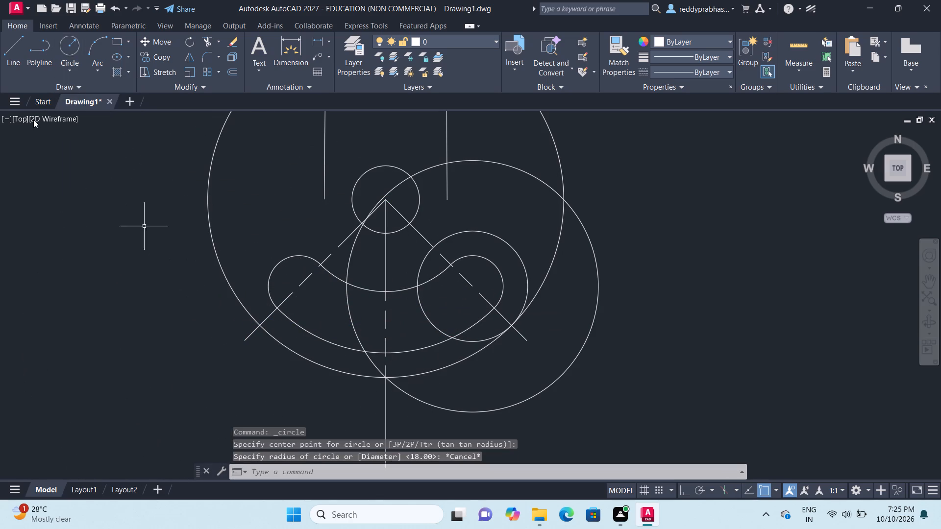
# Draw a circle of radius 18 mm centred on the arc centre of the curved slot's left end.
pyautogui.click(65, 59)
pyautogui.click(76, 89)
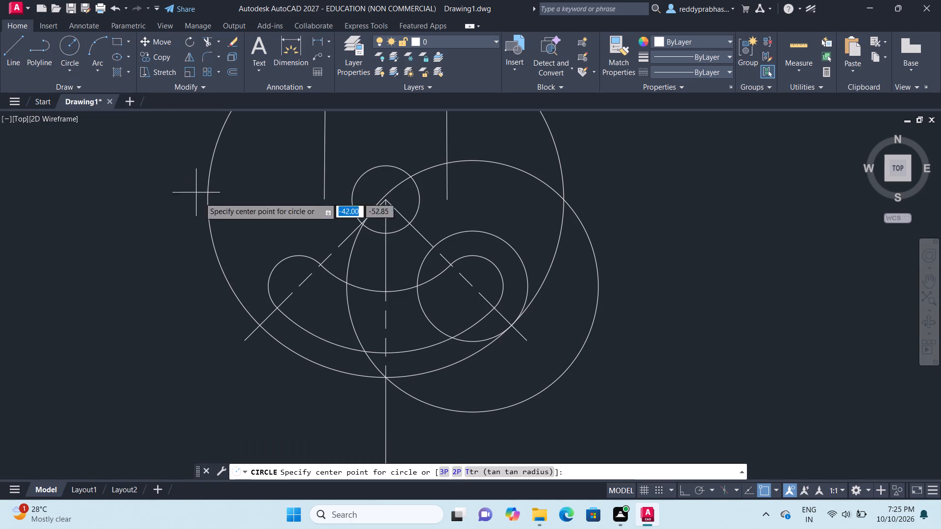
pyautogui.click(300, 288)
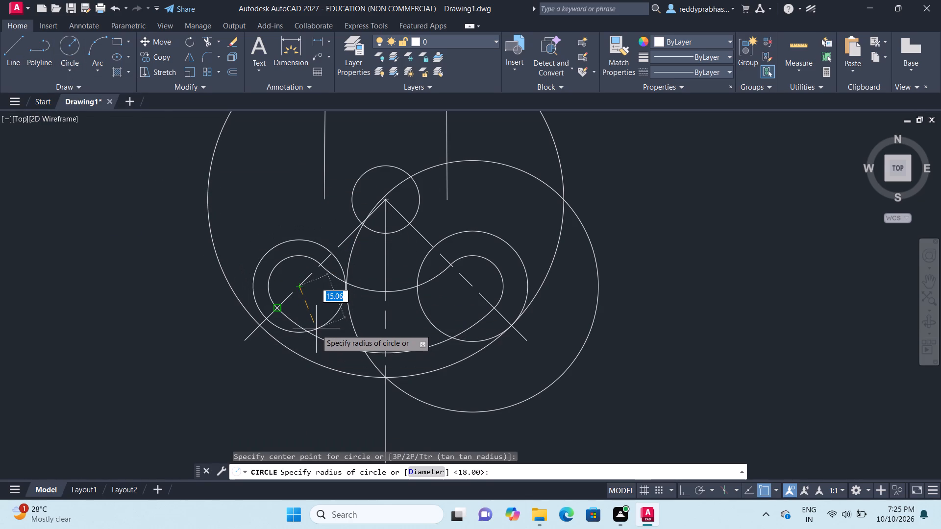
pyautogui.write('18')
pyautogui.press('Return')
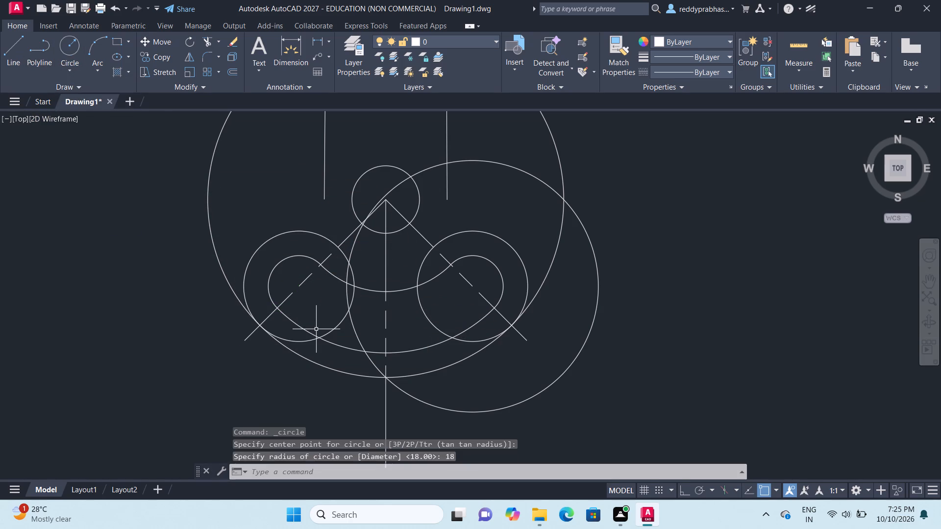
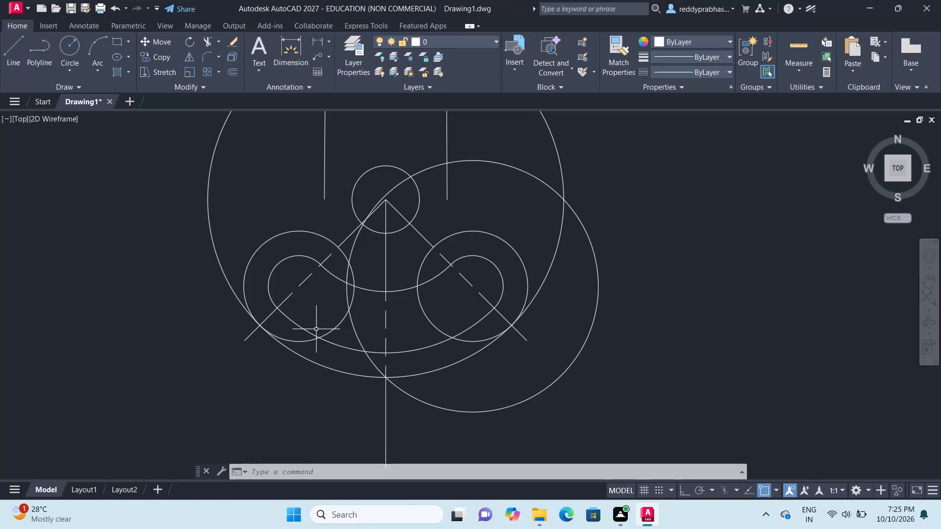
# Trim the lower and inner portions of the two 18 mm radius circles back to the curved slot's upper arc and the large circle.
pyautogui.press('r')
pyautogui.press('BackSpace')
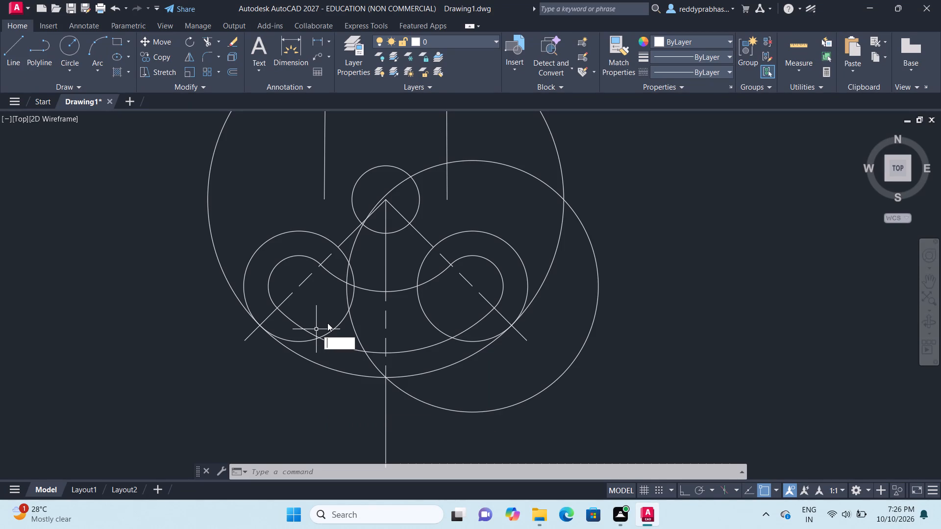
pyautogui.write('tr')
pyautogui.click(356, 358)
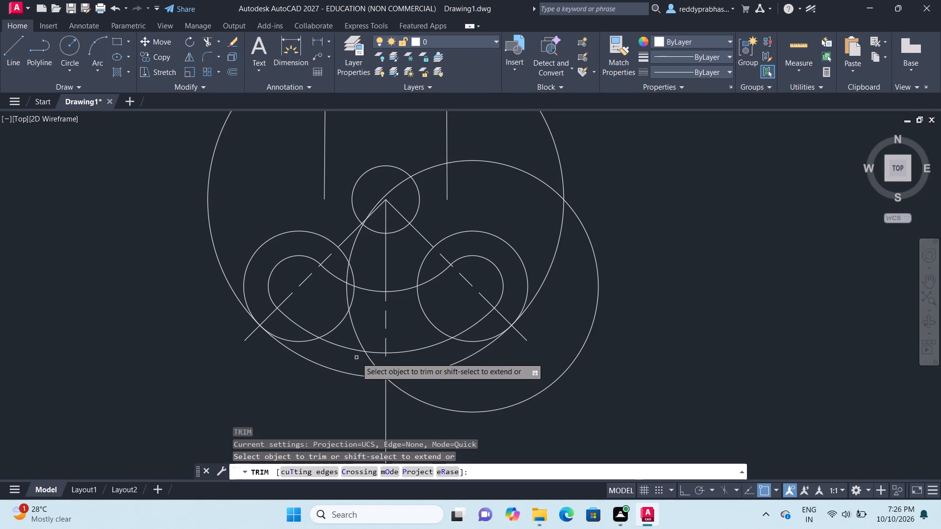
pyautogui.click(296, 340)
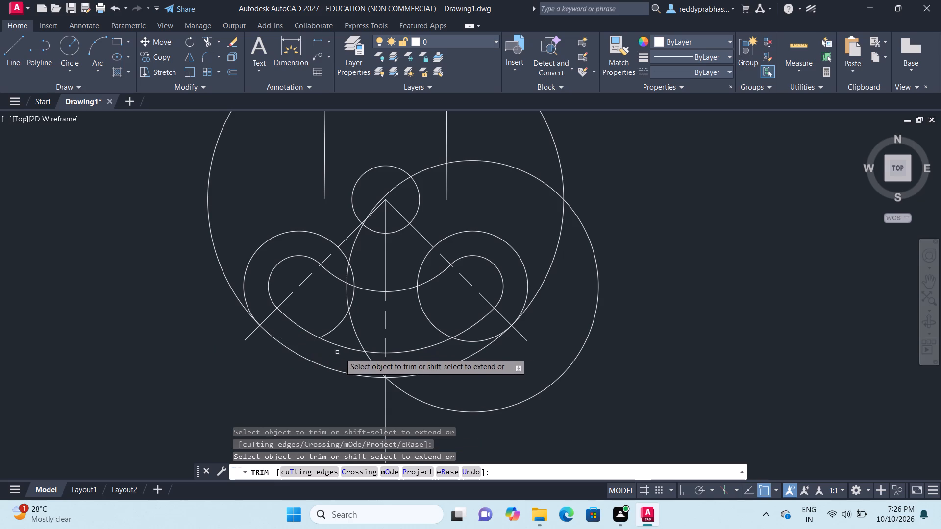
pyautogui.click(457, 341)
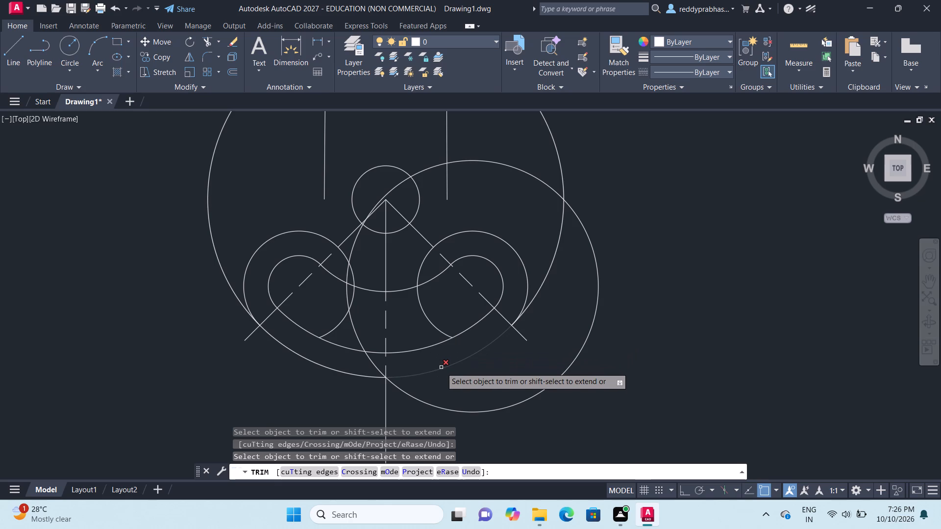
pyautogui.click(339, 324)
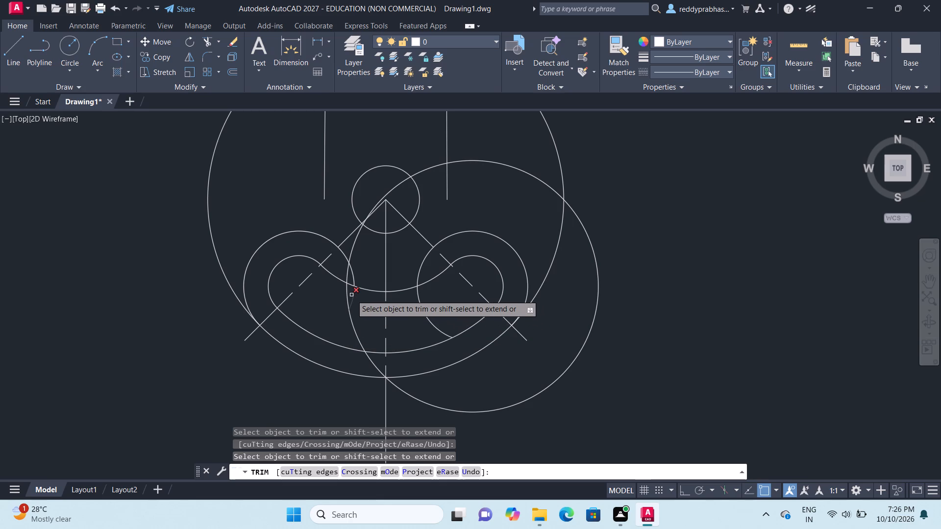
pyautogui.doubleClick(351, 295)
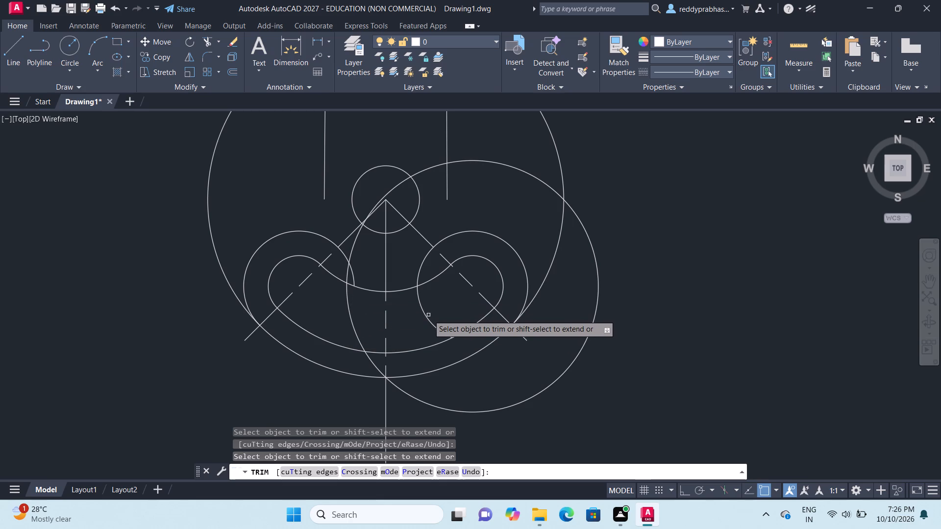
pyautogui.click(428, 316)
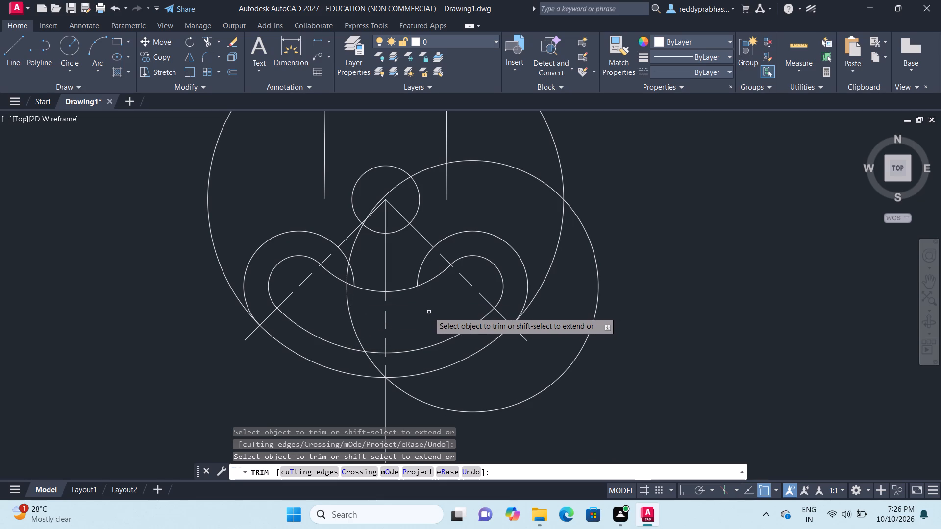
pyautogui.press('Escape')
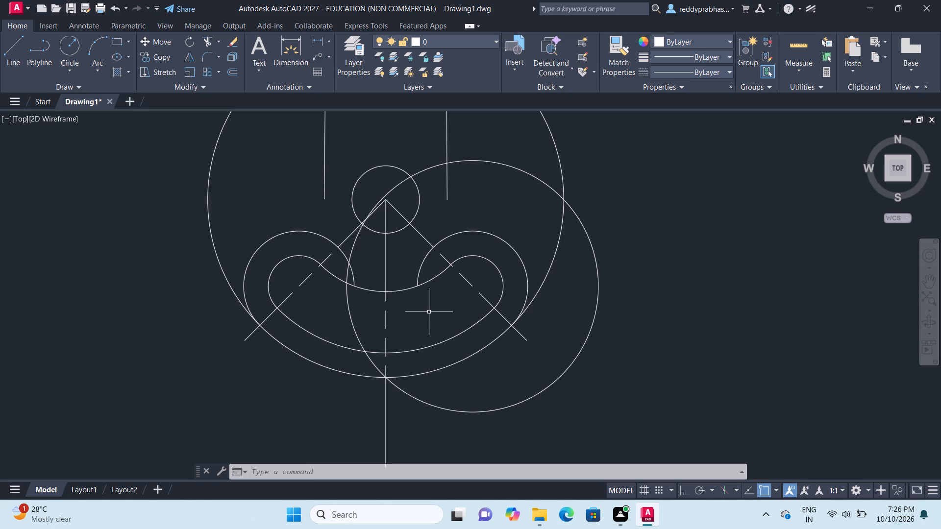
# Extend both long vertical lines down to the outer arcs around the curved slot's ends.
pyautogui.click(216, 40)
pyautogui.click(230, 88)
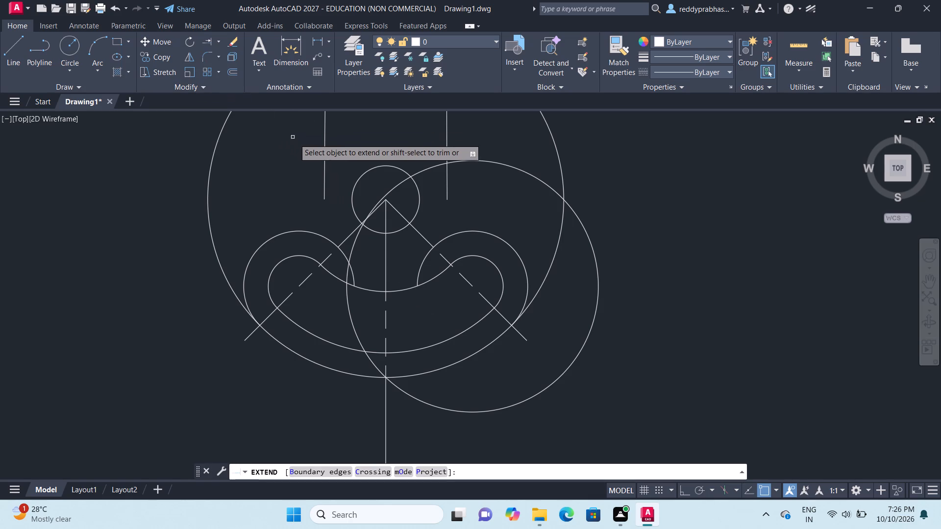
pyautogui.click(325, 168)
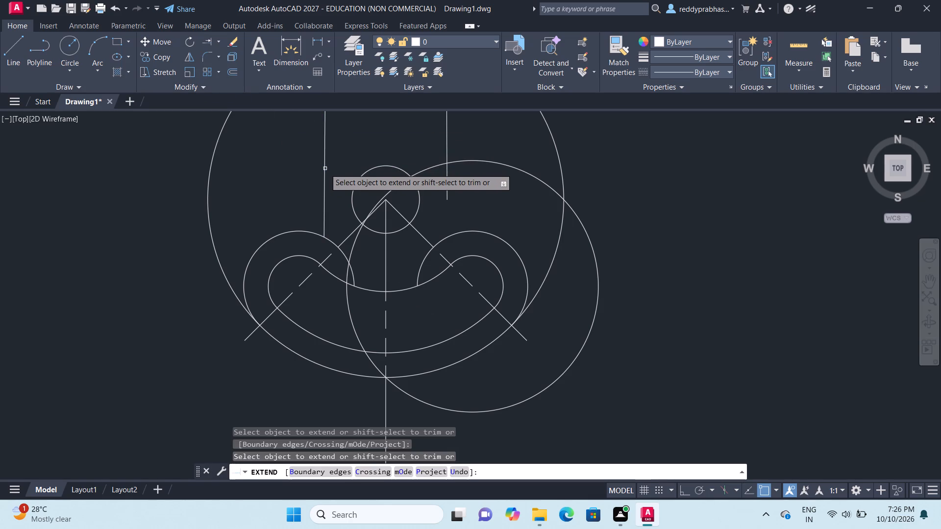
pyautogui.click(447, 153)
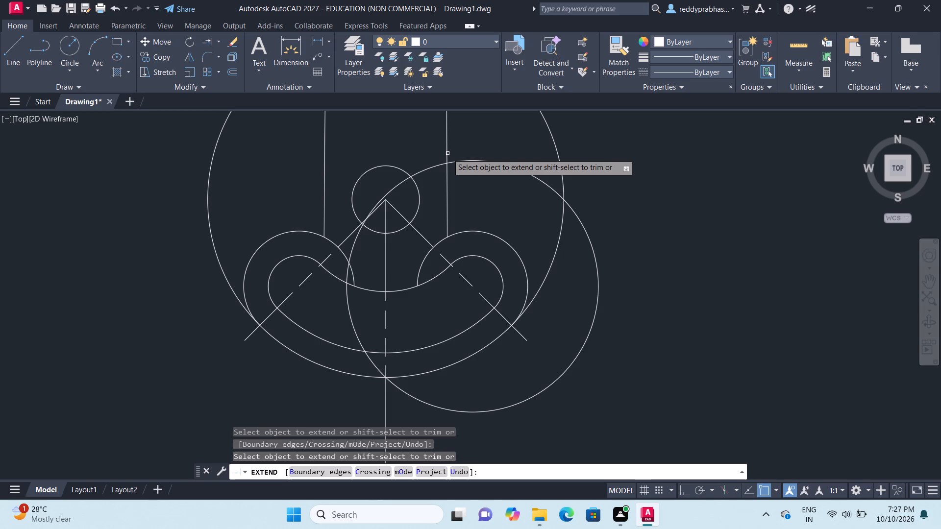
# Fillet the left vertical line and the outer arc around the slot's left end with a 6 mm radius.
pyautogui.click(219, 44)
pyautogui.click(190, 117)
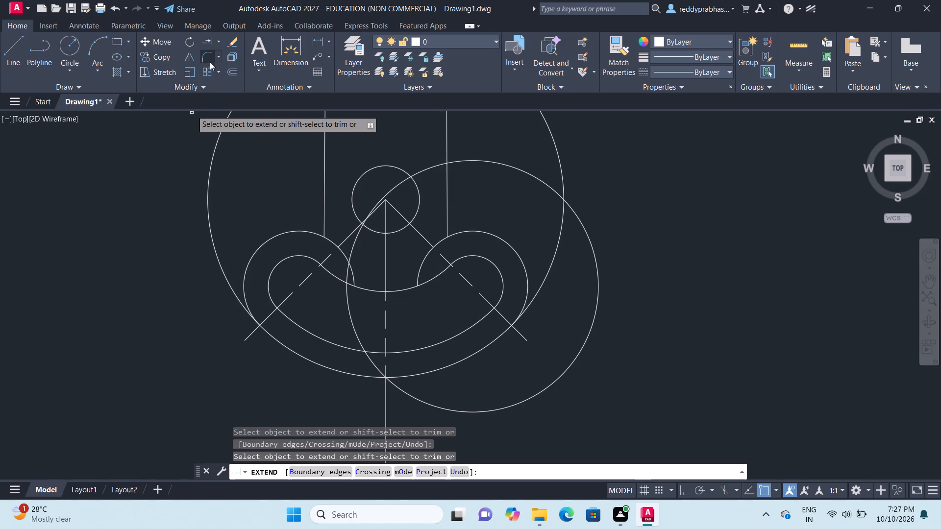
pyautogui.doubleClick(210, 58)
pyautogui.click(219, 55)
pyautogui.click(220, 74)
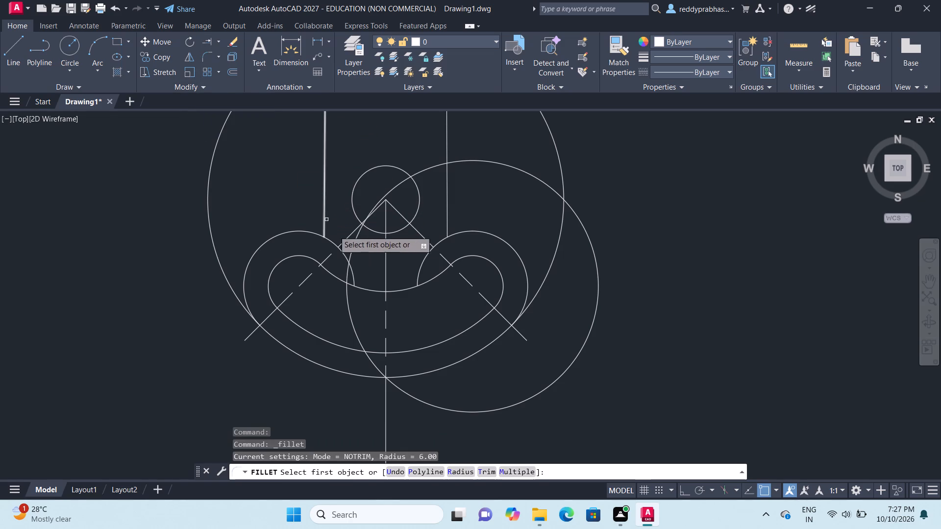
pyautogui.click(457, 477)
pyautogui.click(458, 473)
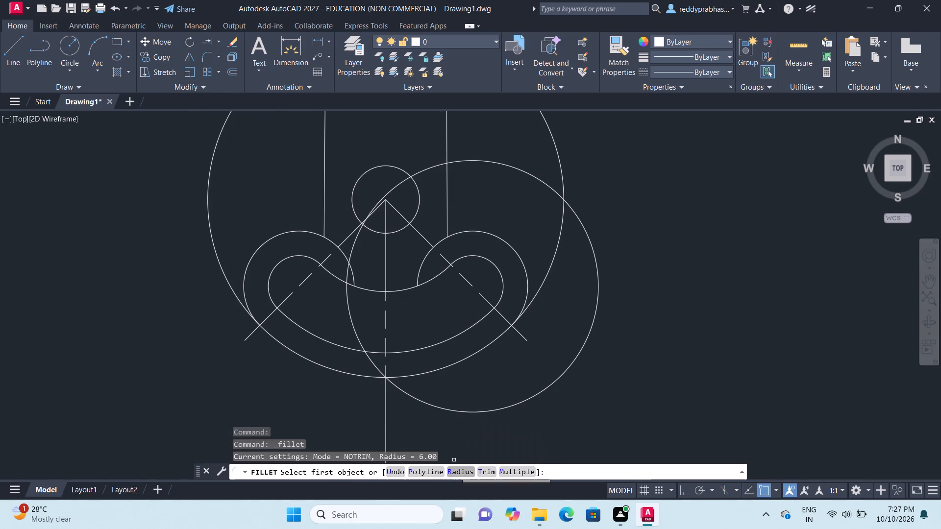
pyautogui.press('6')
pyautogui.press('Return')
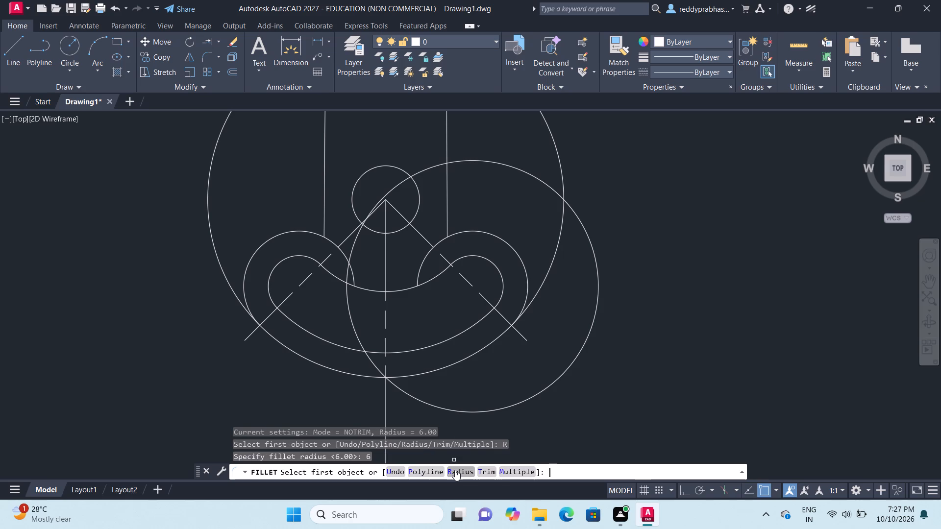
pyautogui.doubleClick(325, 207)
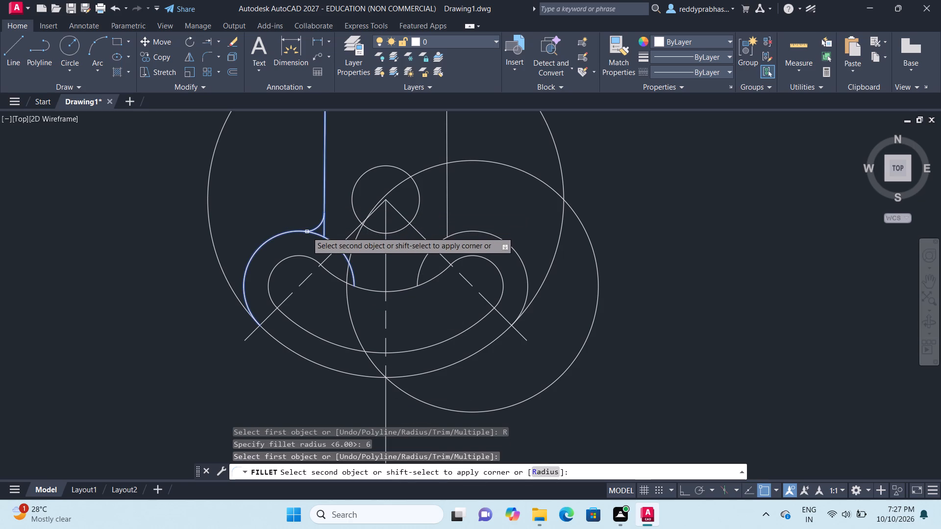
pyautogui.doubleClick(307, 232)
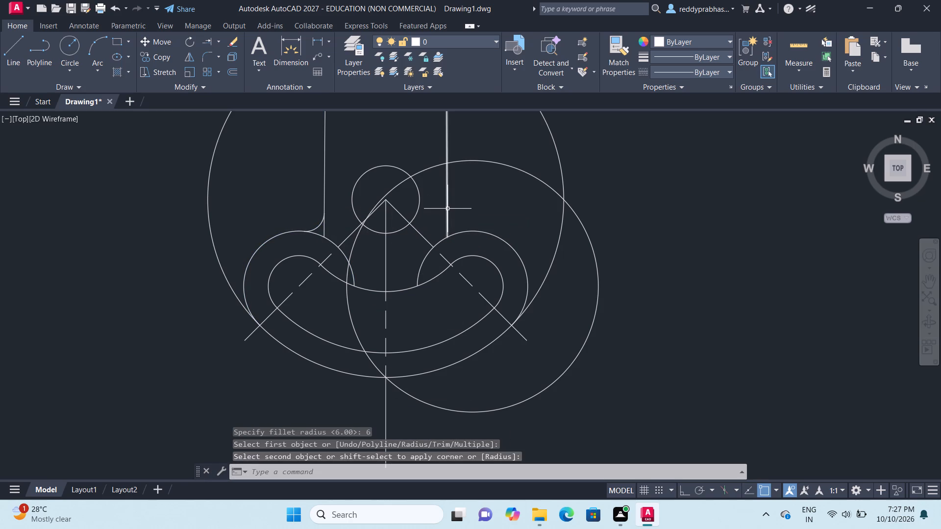
# Fillet the right vertical line and the outer arc around the slot's right end with a 6 mm radius.
pyautogui.click(447, 208)
pyautogui.click(447, 208)
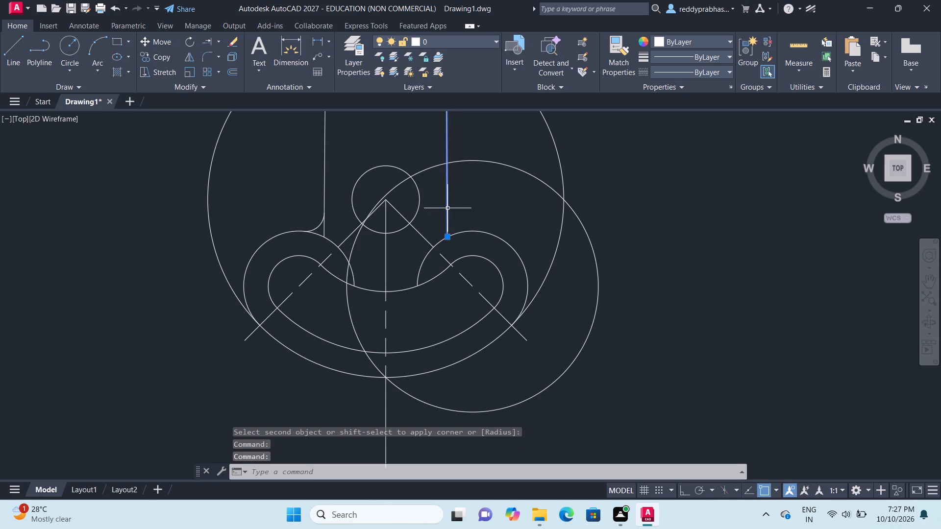
pyautogui.press('Escape')
pyautogui.press('space')
pyautogui.press('space')
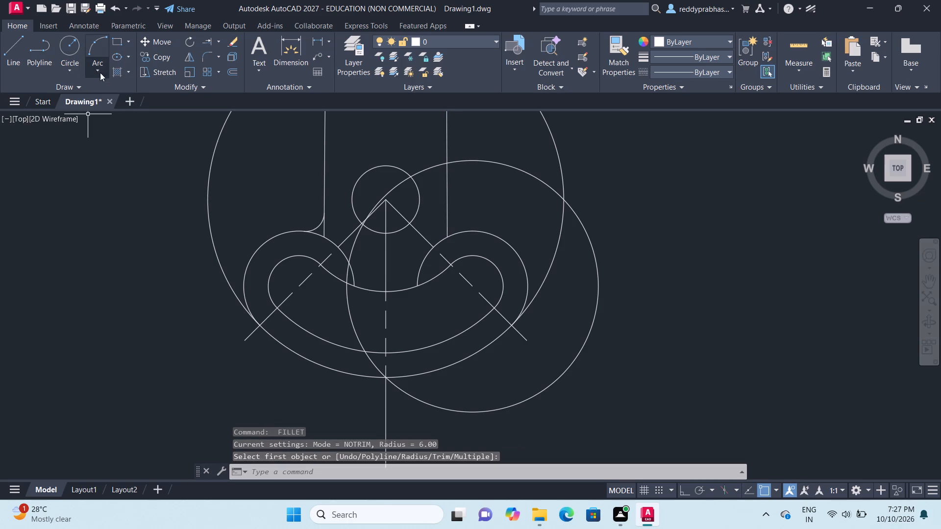
pyautogui.click(207, 53)
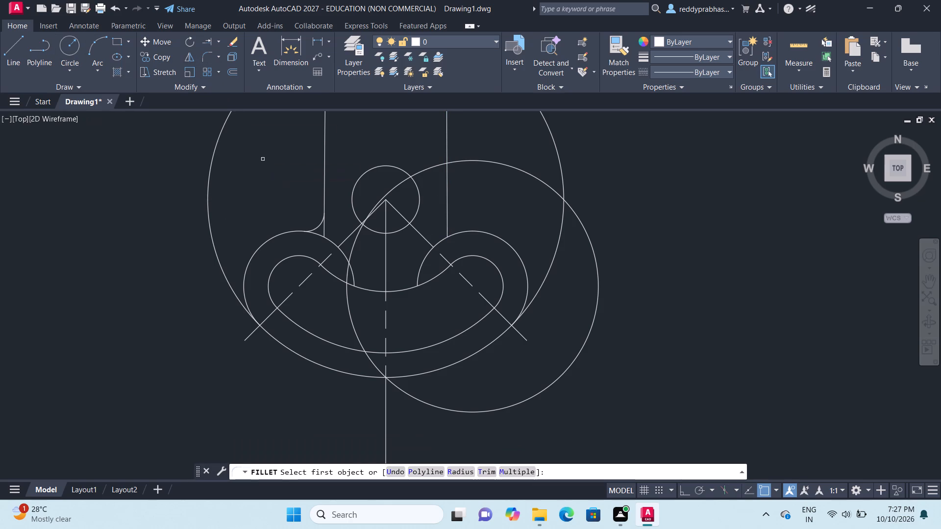
pyautogui.click(466, 475)
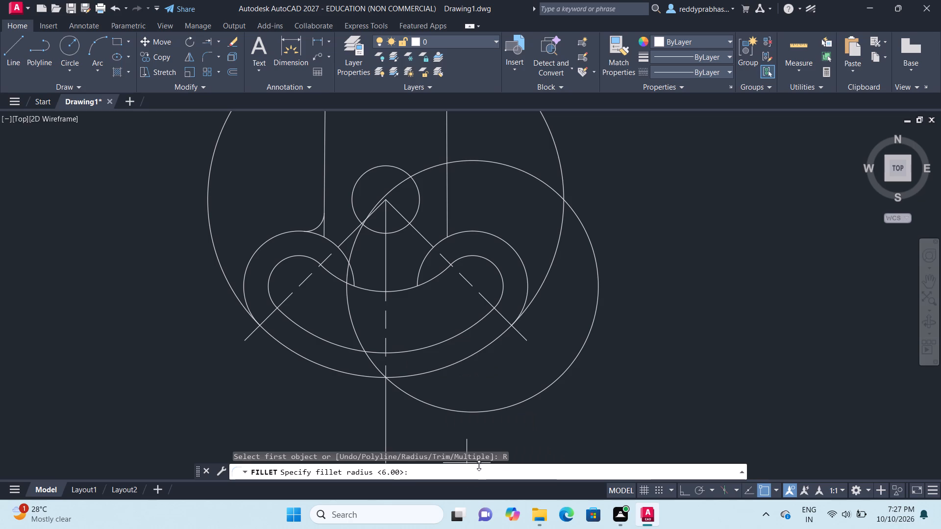
pyautogui.press('6')
pyautogui.press('Return')
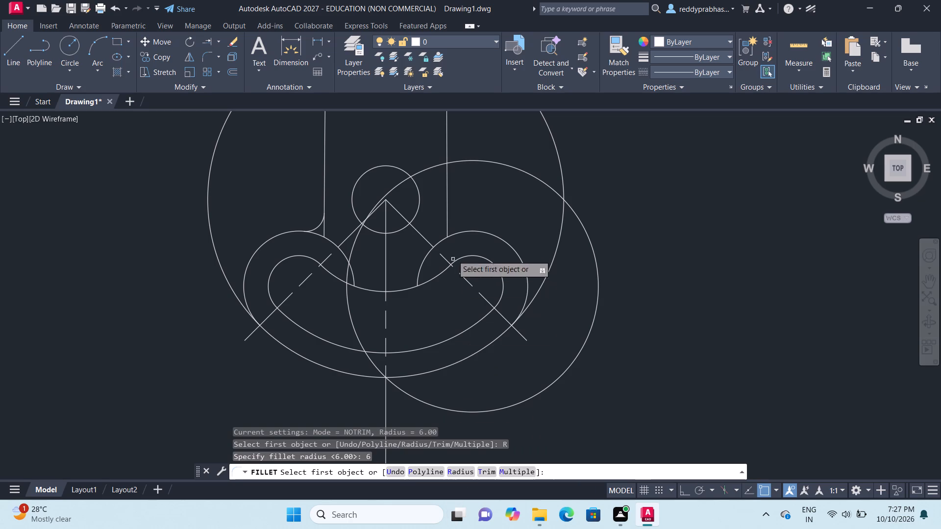
pyautogui.click(449, 218)
pyautogui.doubleClick(446, 228)
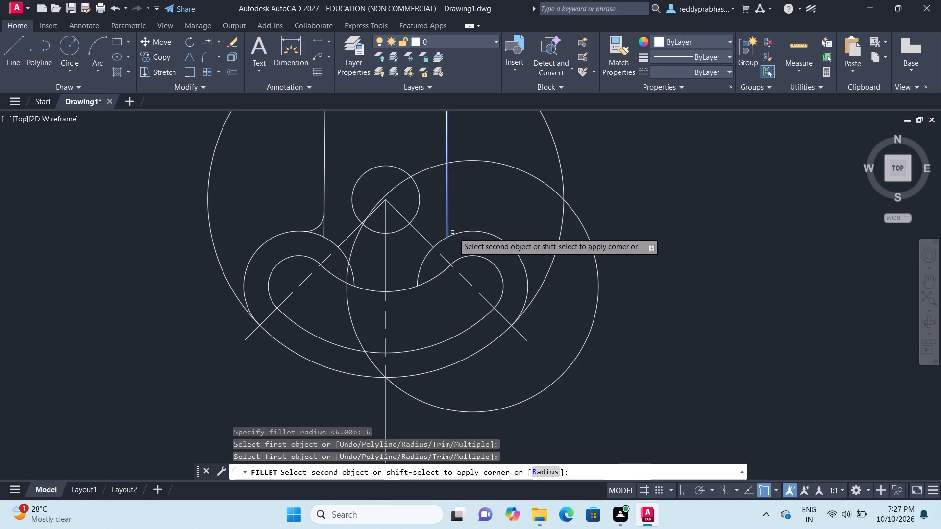
pyautogui.doubleClick(455, 234)
pyautogui.press('Escape')
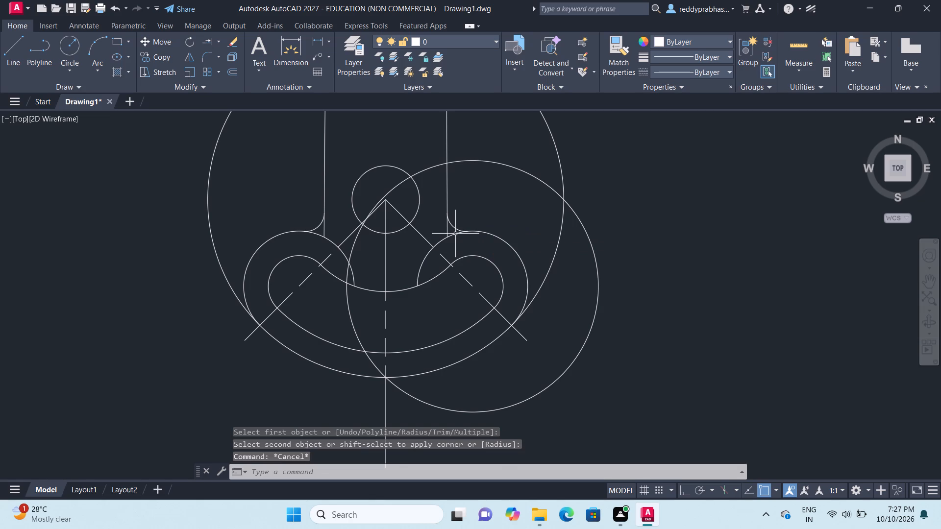
# Trim the leftover line ends and inner arc segments beyond the two 6 mm fillets.
pyautogui.write('tr')
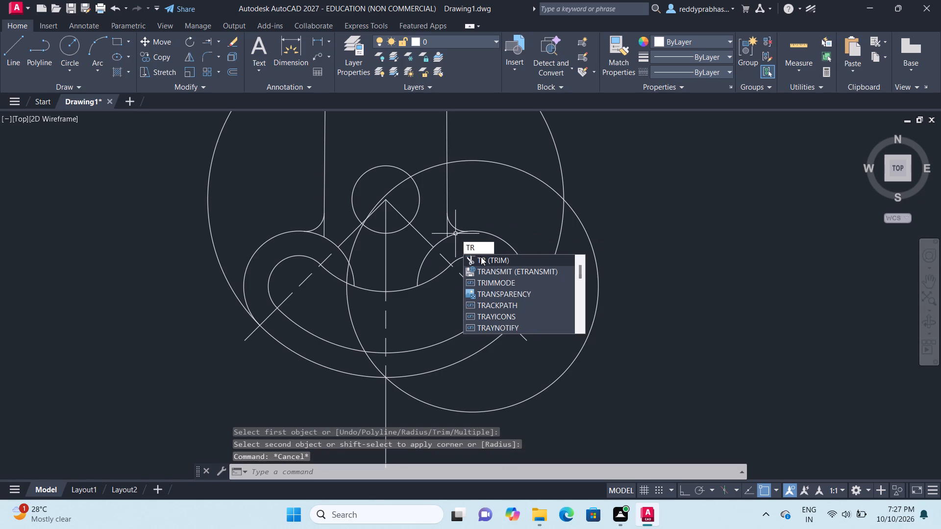
pyautogui.click(481, 257)
pyautogui.click(447, 229)
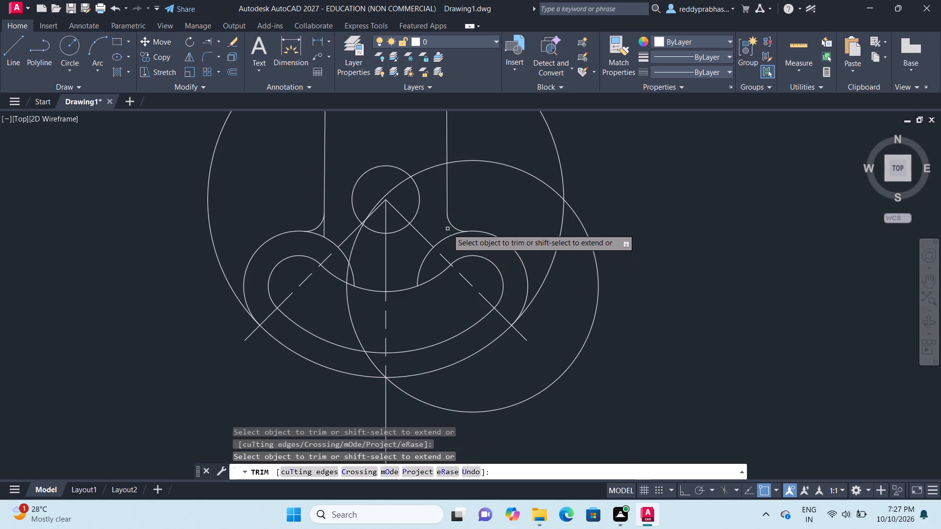
pyautogui.click(451, 235)
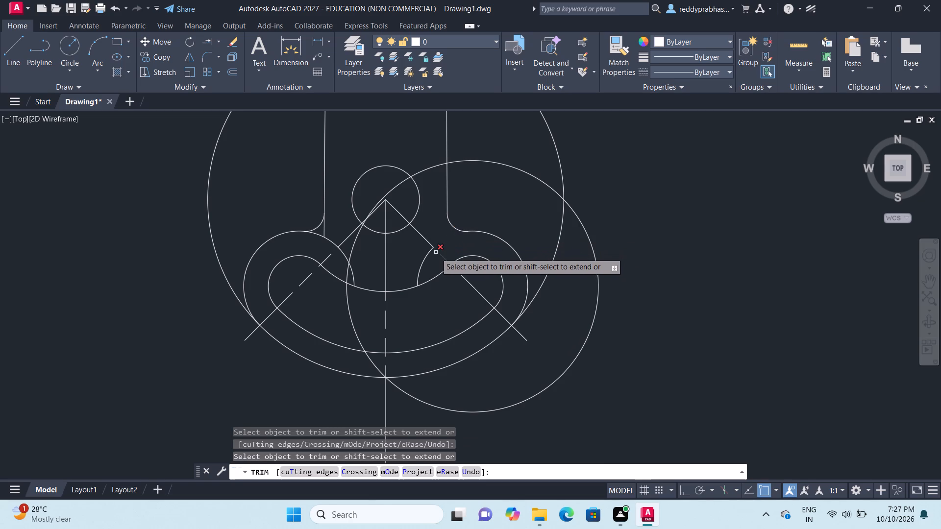
pyautogui.click(427, 260)
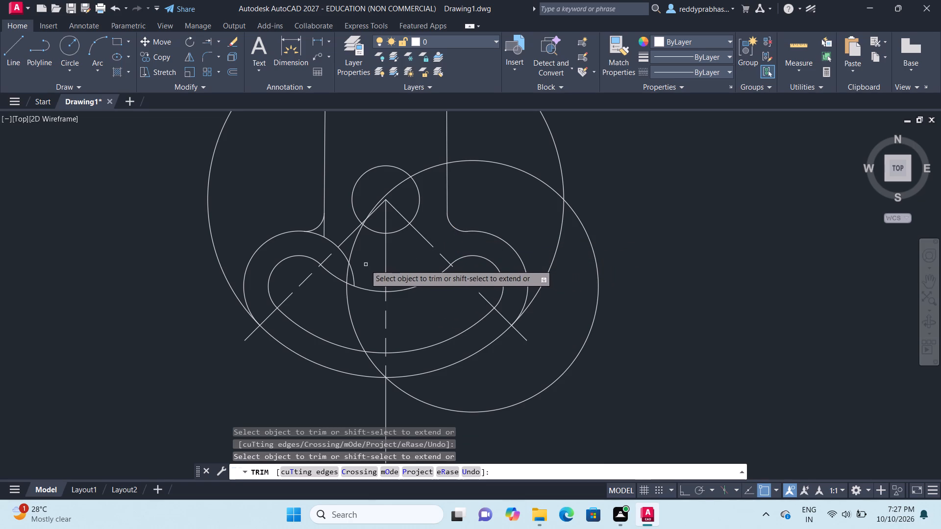
pyautogui.click(344, 255)
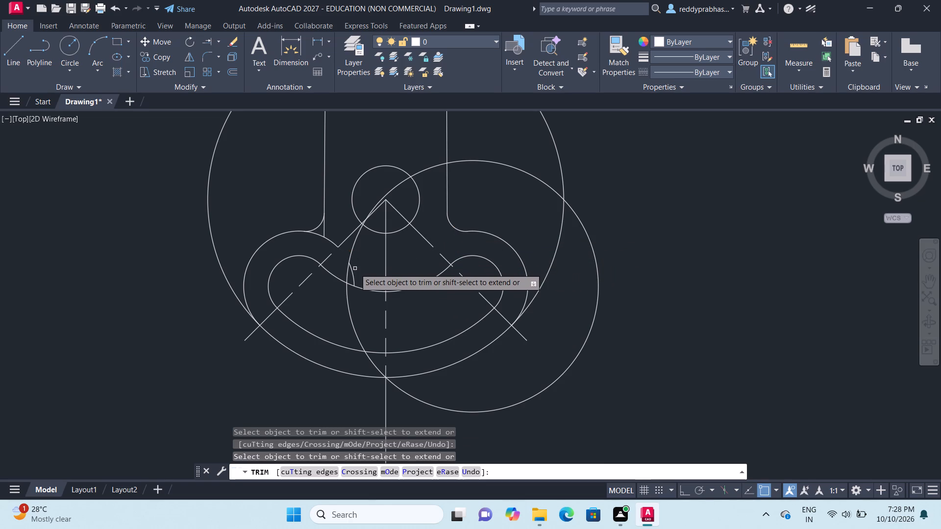
pyautogui.click(352, 273)
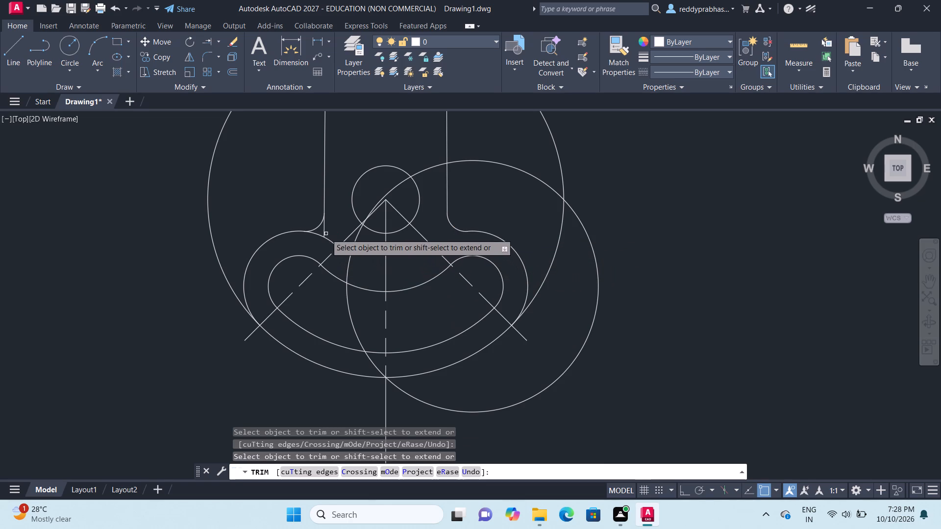
pyautogui.click(324, 229)
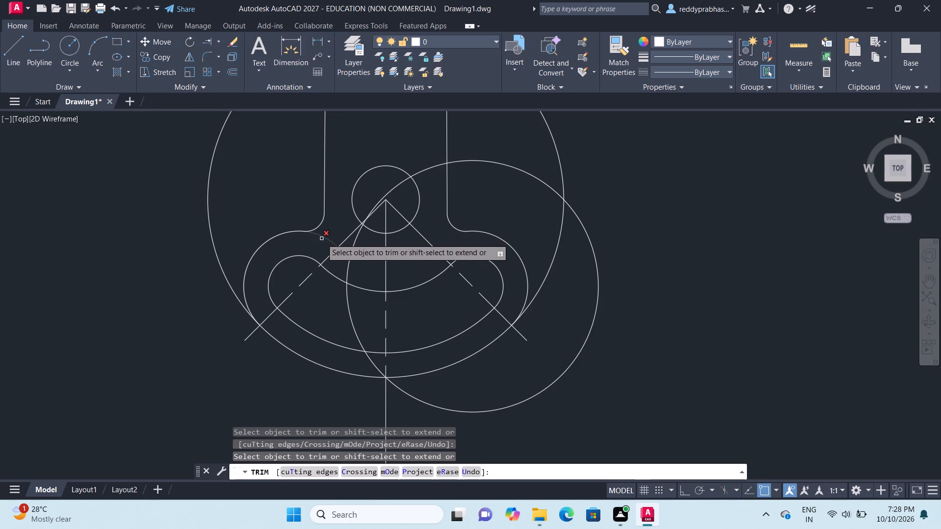
pyautogui.click(323, 234)
pyautogui.press('Escape')
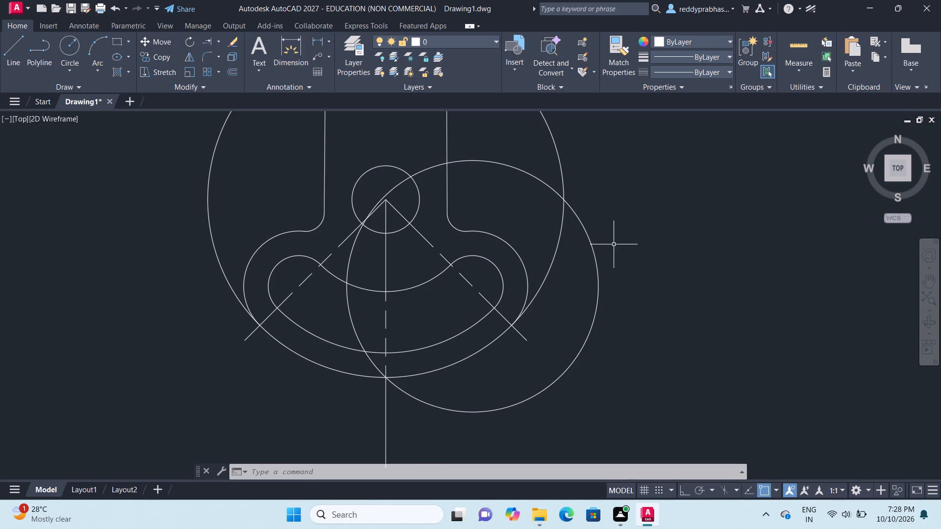
# Erase the 82 mm diameter circle centred on the curved slot's right end.
pyautogui.doubleClick(595, 265)
pyautogui.rightClick(595, 265)
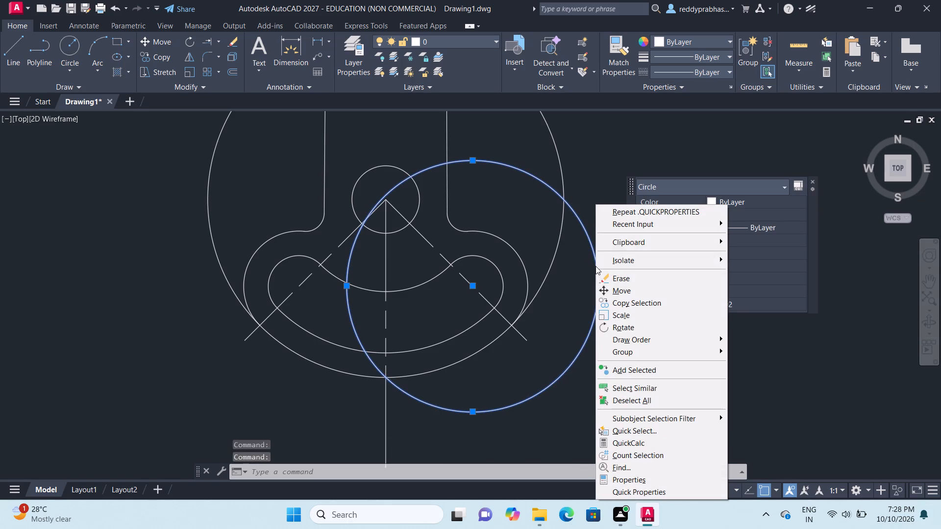
pyautogui.click(615, 273)
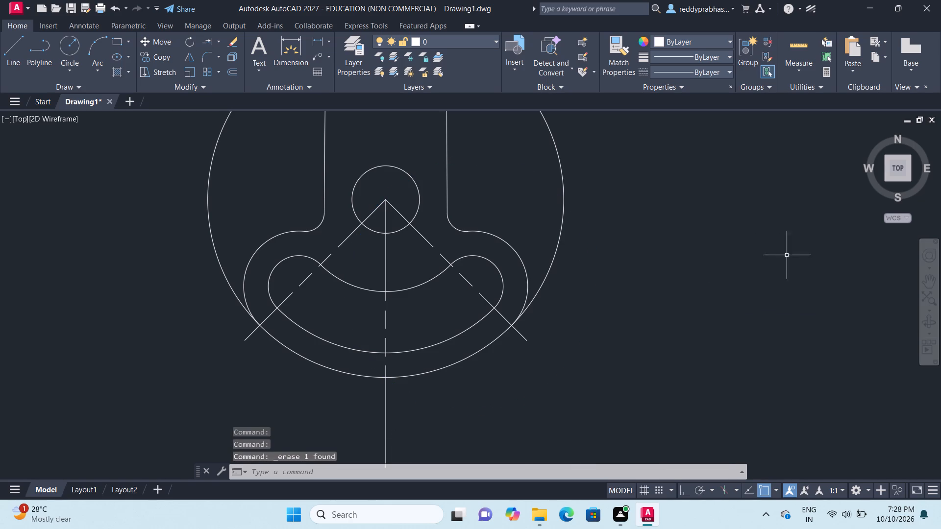
# Examine the whole bracket outline, from the upper lugs and holes to the curved slot.
pyautogui.click(935, 280)
pyautogui.moveTo(694, 277); pyautogui.dragTo(733, 299)
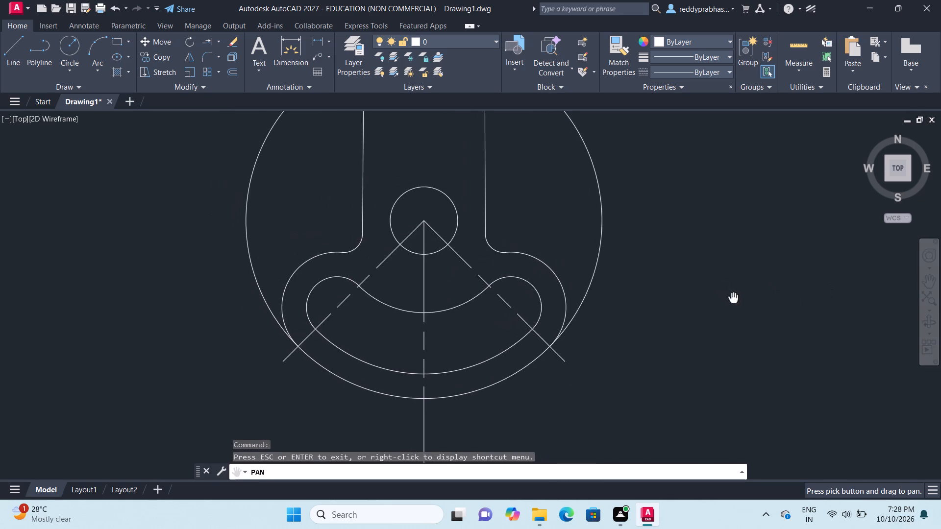
pyautogui.moveTo(733, 299); pyautogui.dragTo(734, 299)
pyautogui.scroll(-2, 731, 297)
pyautogui.scroll(2, 692, 274)
pyautogui.moveTo(690, 273); pyautogui.dragTo(620, 380)
pyautogui.scroll(-1, 609, 370)
pyautogui.scroll(1, 604, 366)
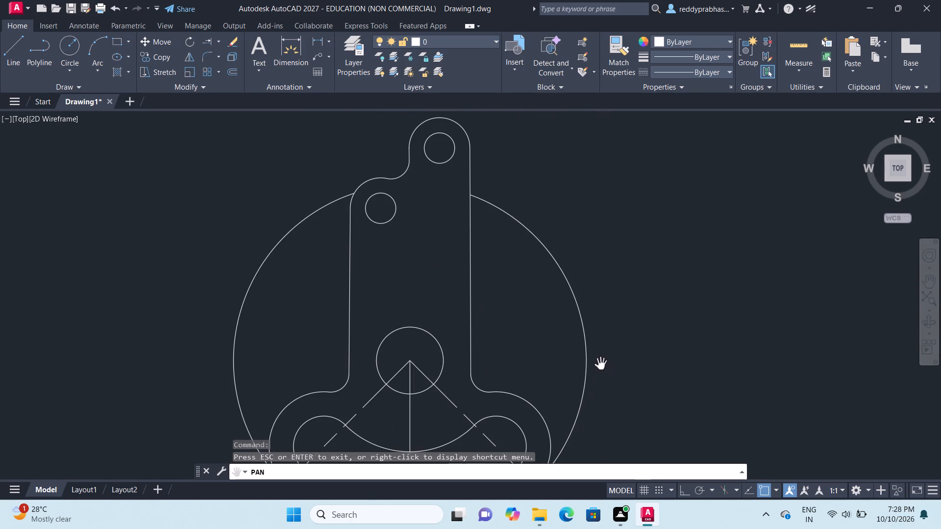
pyautogui.moveTo(579, 372); pyautogui.dragTo(545, 315)
pyautogui.click(545, 315)
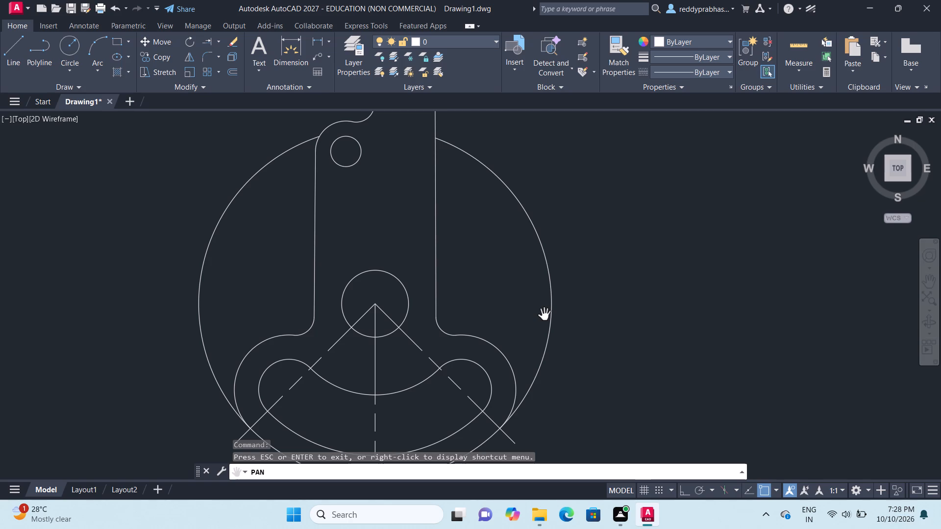
pyautogui.scroll(-1, 448, 296)
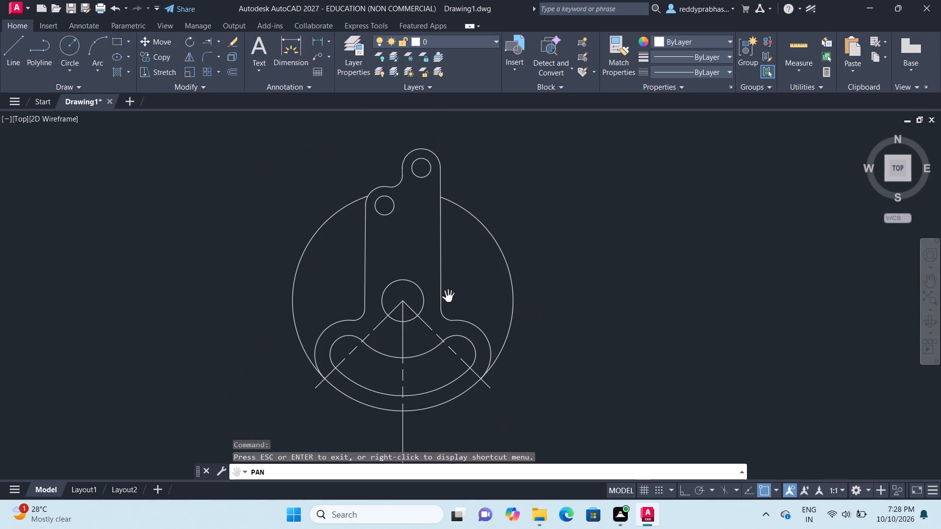
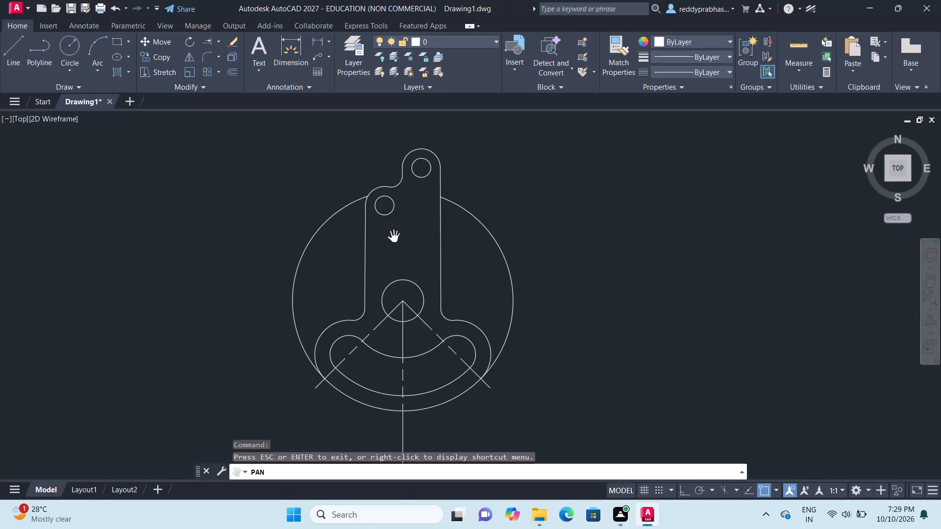
# Add a radius dimension to the top lug's outer arc, placed outside the outline above and to its right.
pyautogui.moveTo(398, 221); pyautogui.dragTo(397, 222)
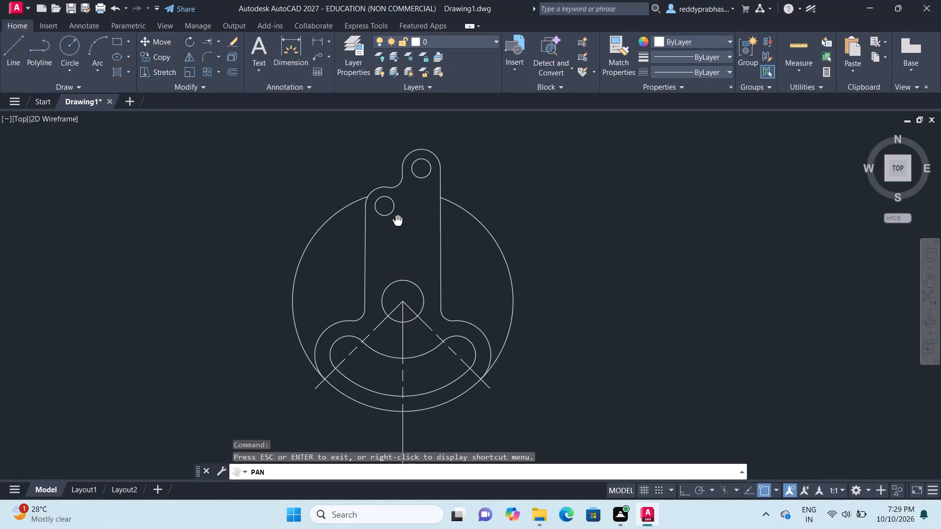
pyautogui.moveTo(397, 222); pyautogui.dragTo(409, 275)
pyautogui.click(409, 275)
pyautogui.press('Escape')
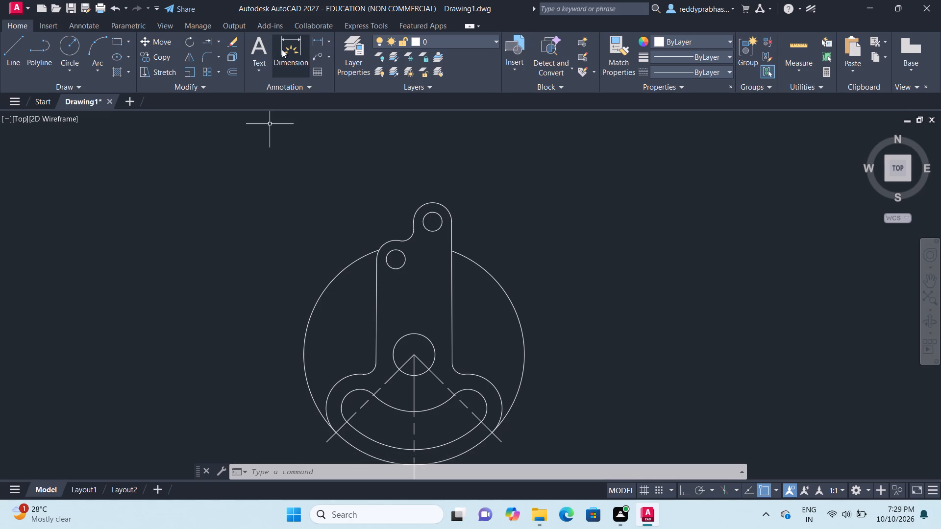
pyautogui.doubleClick(326, 40)
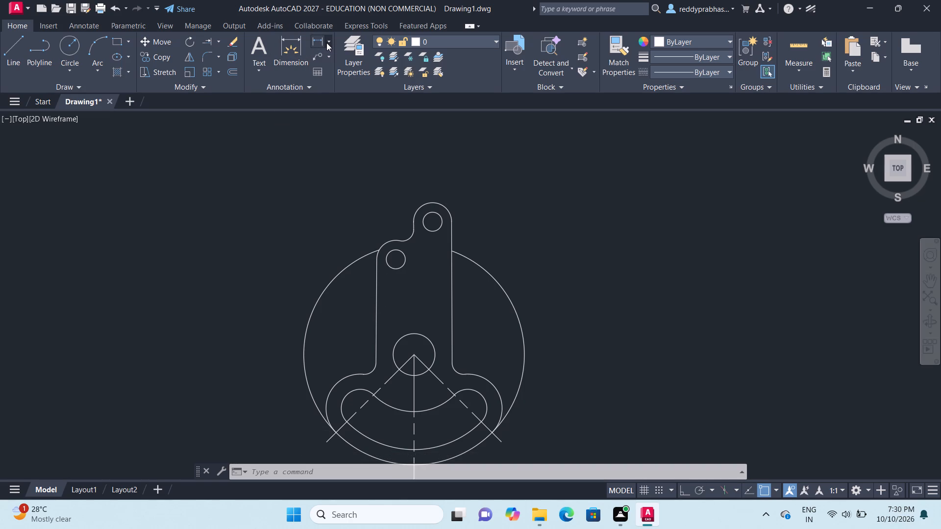
pyautogui.click(328, 38)
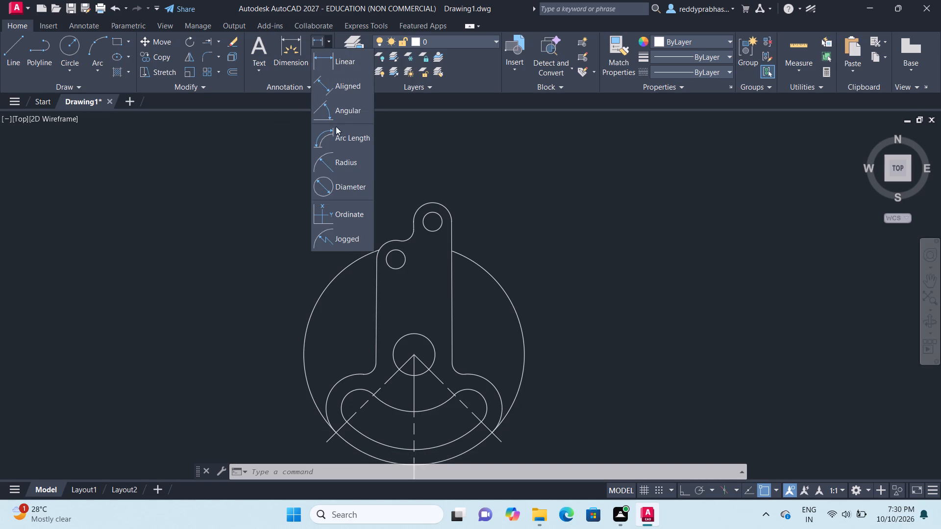
pyautogui.click(343, 153)
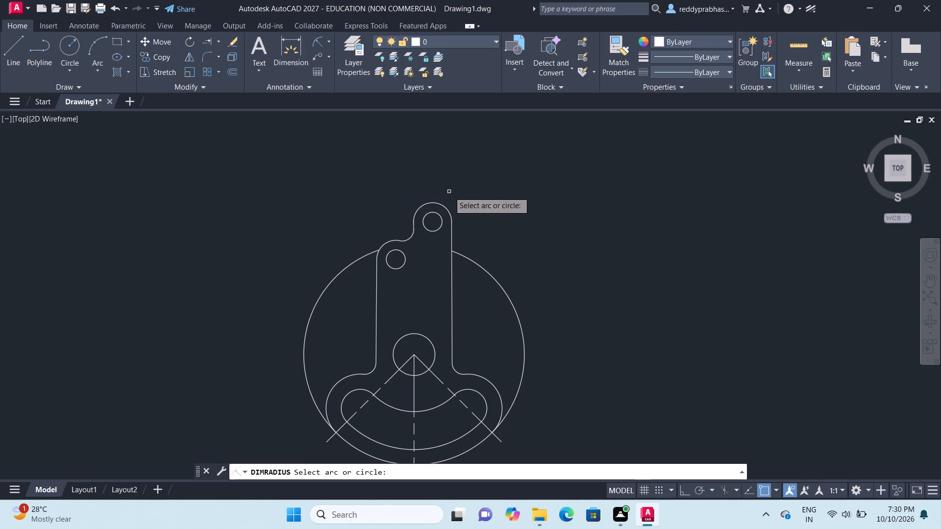
pyautogui.click(438, 203)
pyautogui.click(478, 184)
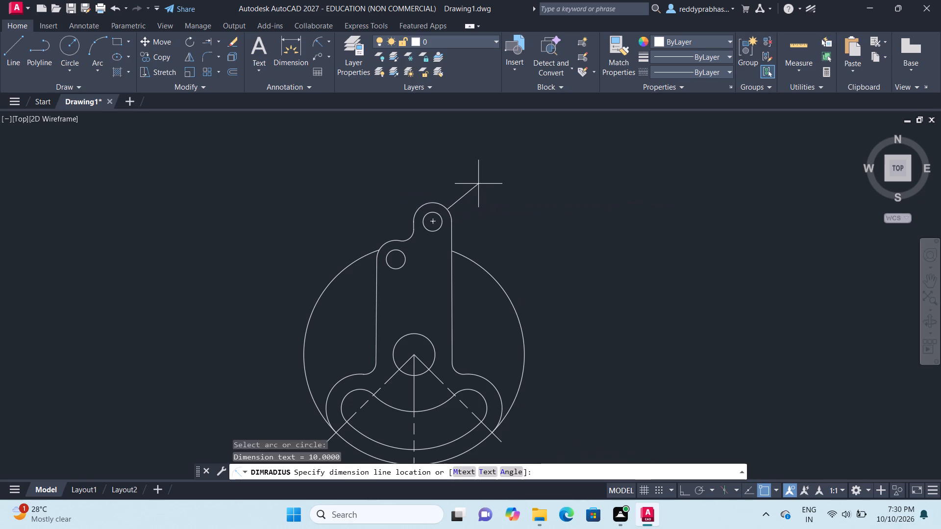
# Replace the top lug's radius dimension text with R10 at a text height of 3.00.
pyautogui.scroll(7, 478, 183)
pyautogui.click(481, 224)
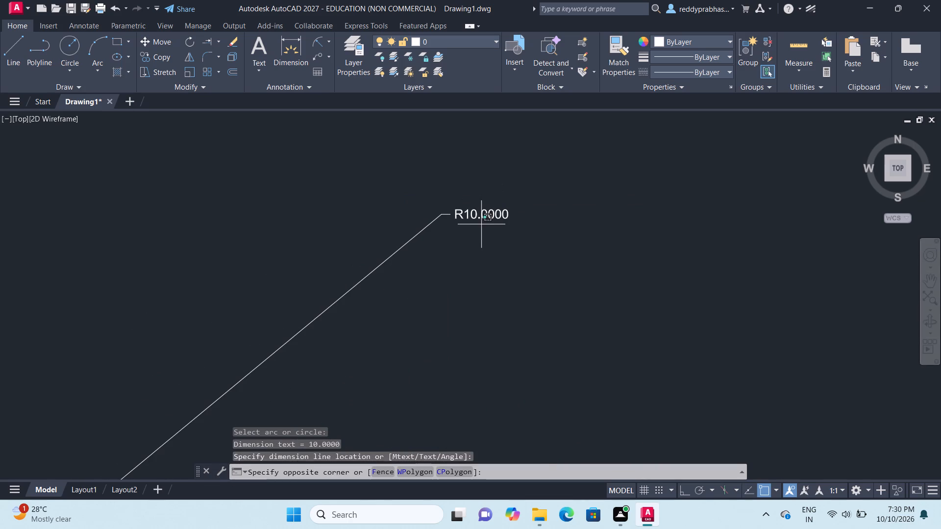
pyautogui.doubleClick(481, 216)
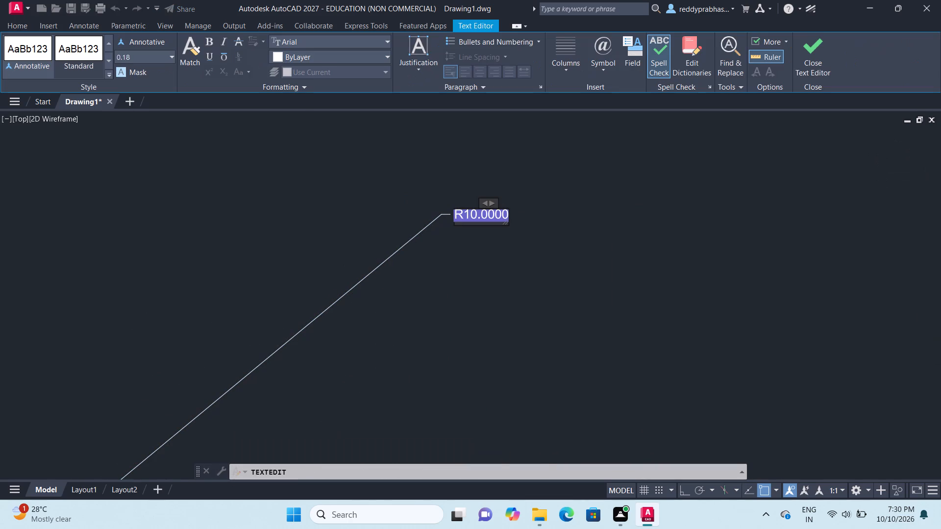
pyautogui.press('Right')
pyautogui.press('BackSpace')
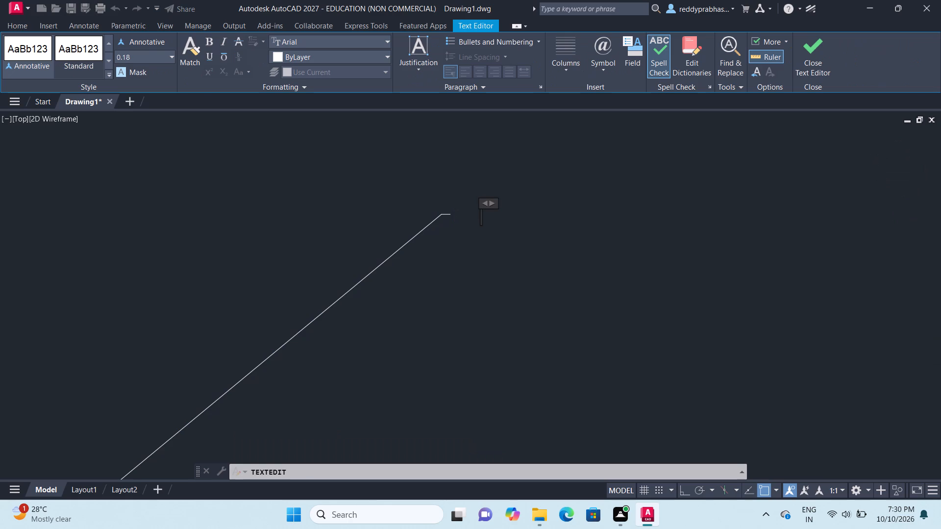
pyautogui.click(174, 58)
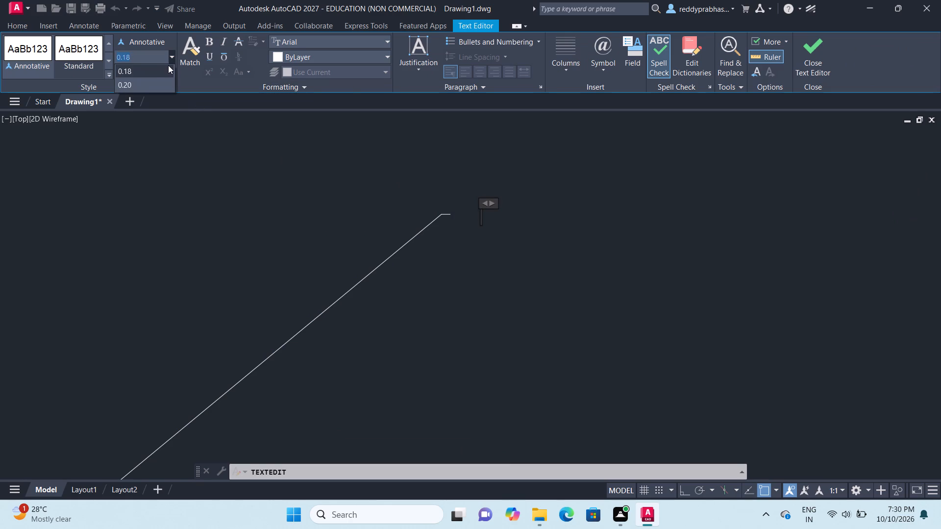
pyautogui.click(161, 60)
pyautogui.press('BackSpace')
pyautogui.press('BackSpace')
pyautogui.press('BackSpace')
pyautogui.press('BackSpace')
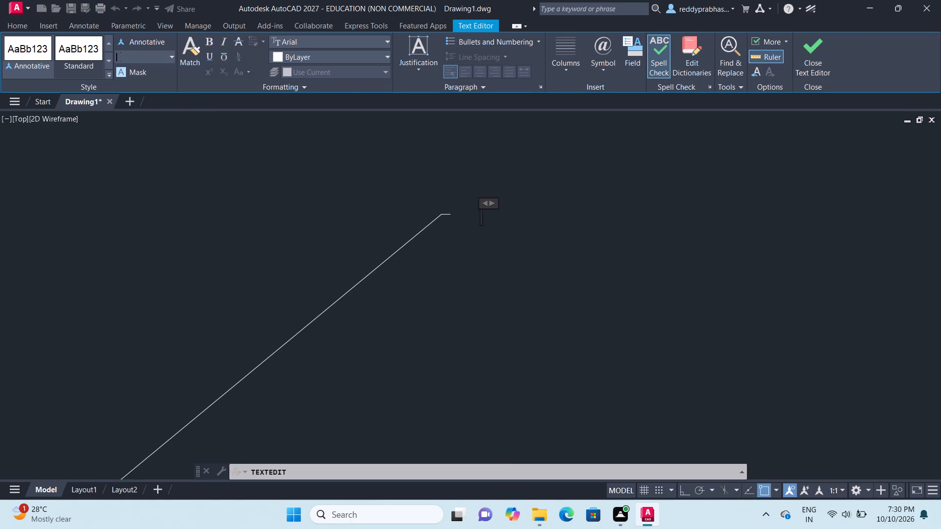
pyautogui.press('2')
pyautogui.press('BackSpace')
pyautogui.press('3')
pyautogui.write('..')
pyautogui.press('BackSpace')
pyautogui.press('BackSpace')
pyautogui.press('.')
pyautogui.write('00')
pyautogui.press('Return')
pyautogui.hotkey('shift', 'r')
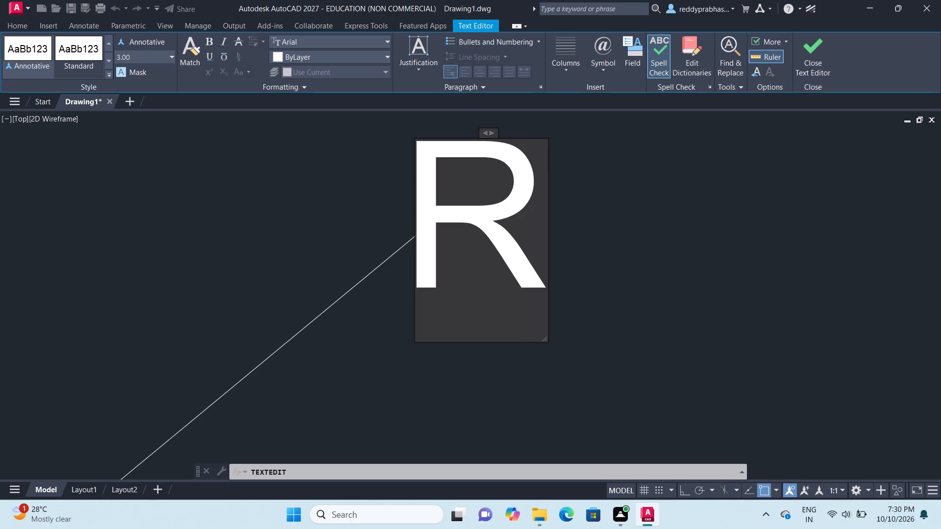
pyautogui.write('10')
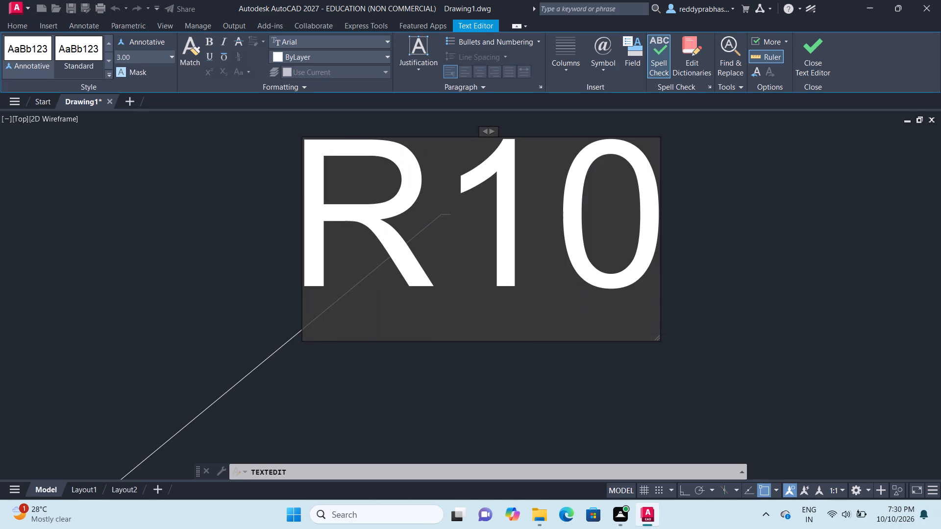
pyautogui.click(802, 61)
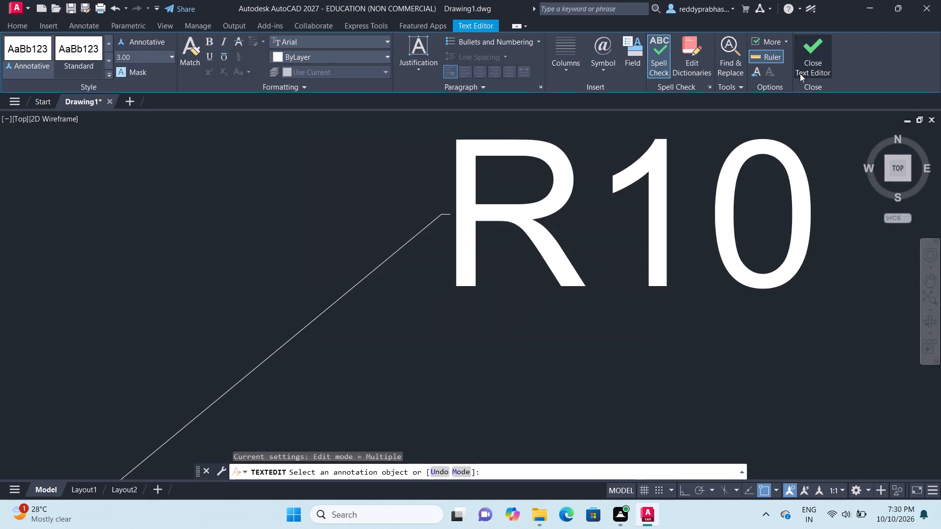
# Add a radius dimension to the lower-left lug's outer arc, placed outside the outline above and to its left.
pyautogui.scroll(-7, 673, 155)
pyautogui.scroll(1, 755, 208)
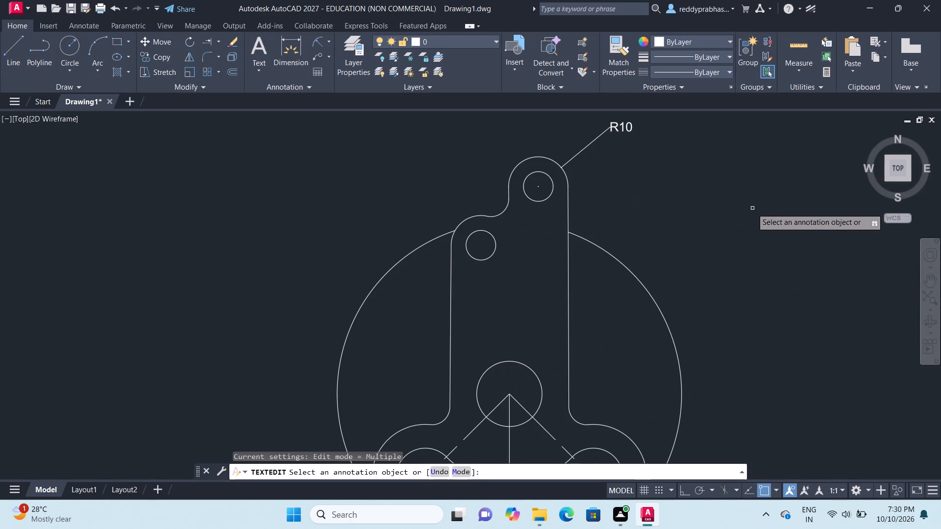
pyautogui.click(925, 279)
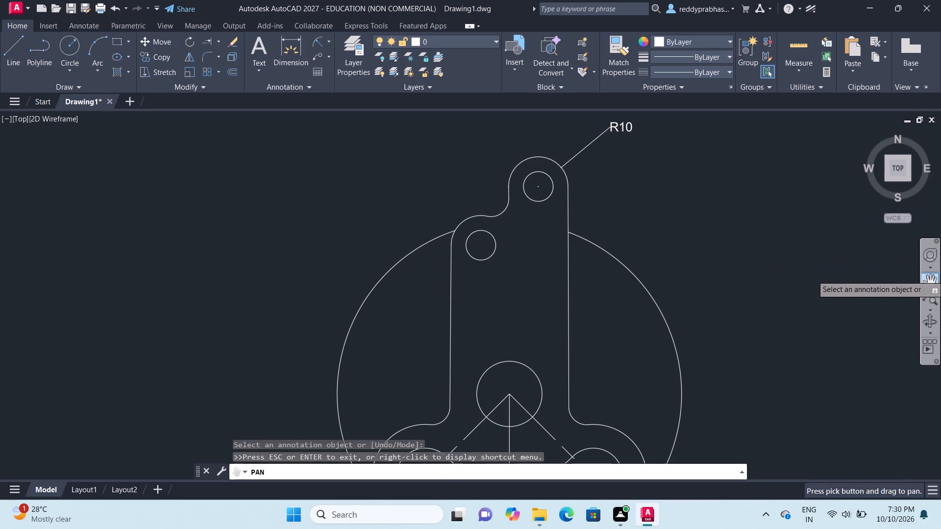
pyautogui.moveTo(792, 283); pyautogui.dragTo(745, 270)
pyautogui.moveTo(729, 266); pyautogui.dragTo(725, 265)
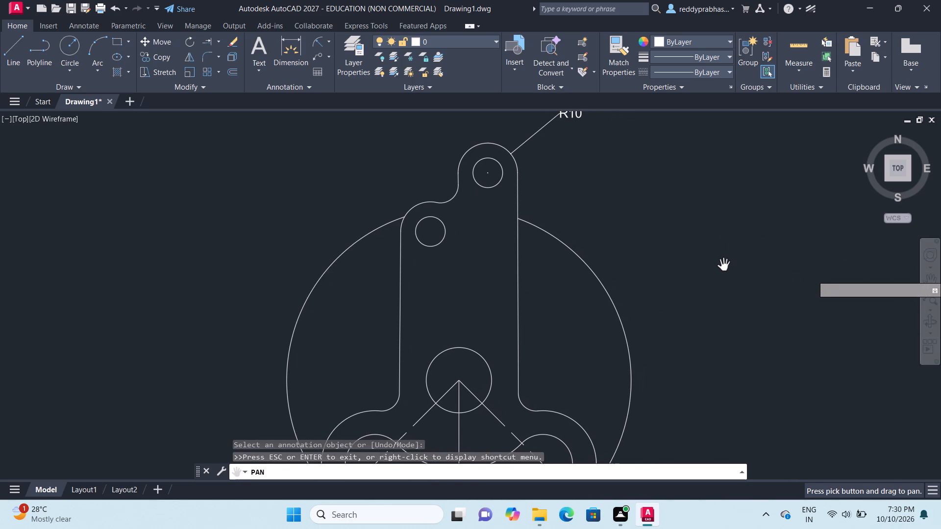
pyautogui.press('Escape')
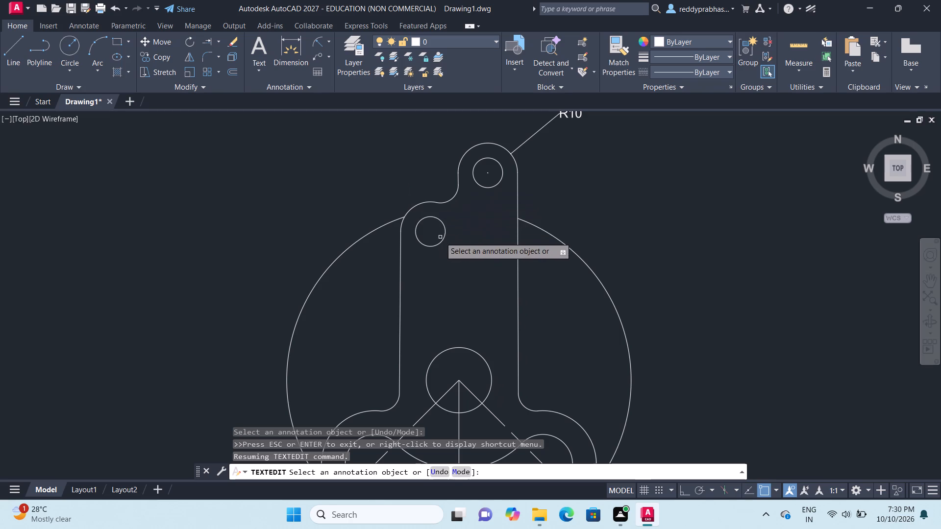
pyautogui.click(321, 41)
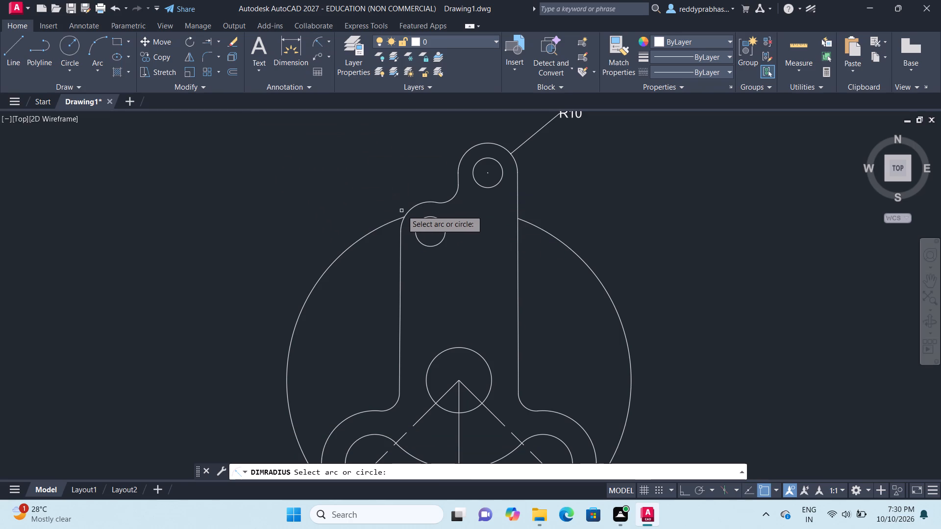
pyautogui.doubleClick(409, 208)
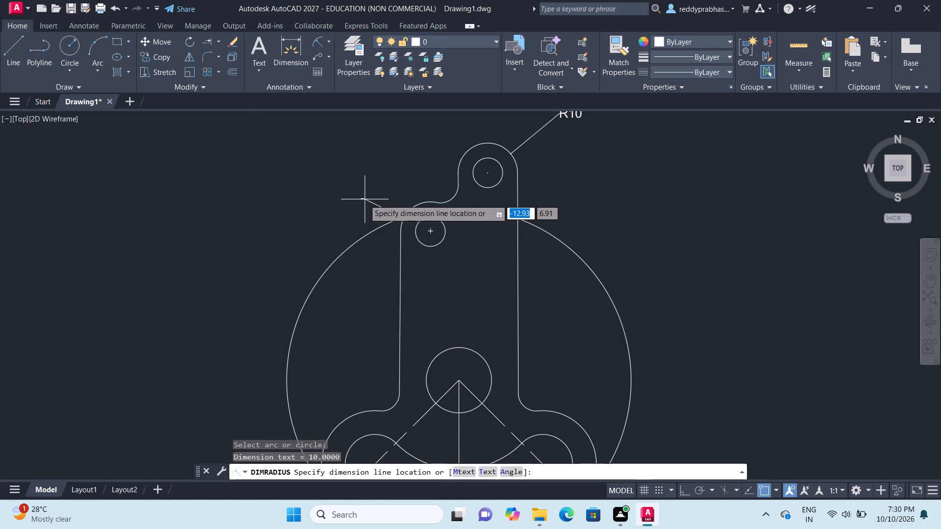
pyautogui.click(364, 199)
# Replace the lower-left lug's radius dimension text with R10 at a text height of 3.00.
pyautogui.scroll(5, 364, 199)
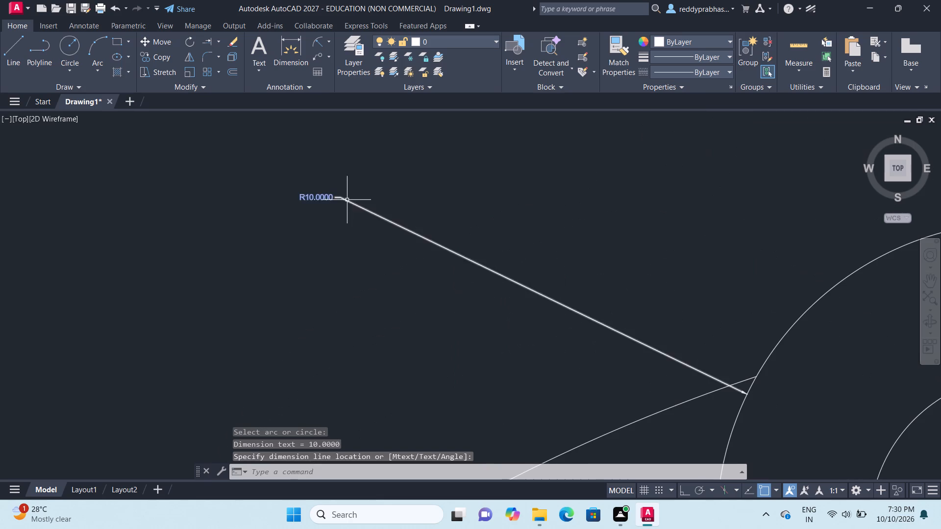
pyautogui.doubleClick(325, 197)
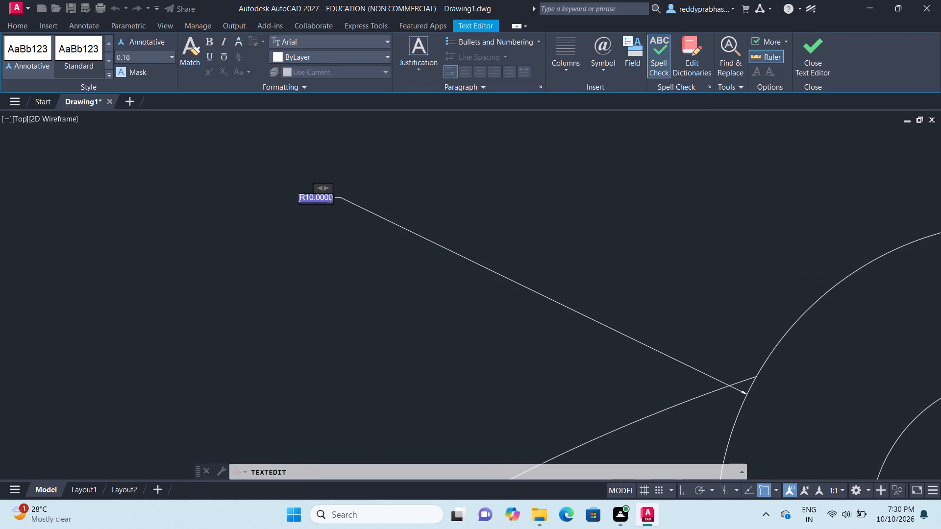
pyautogui.press('Right')
pyautogui.press('BackSpace')
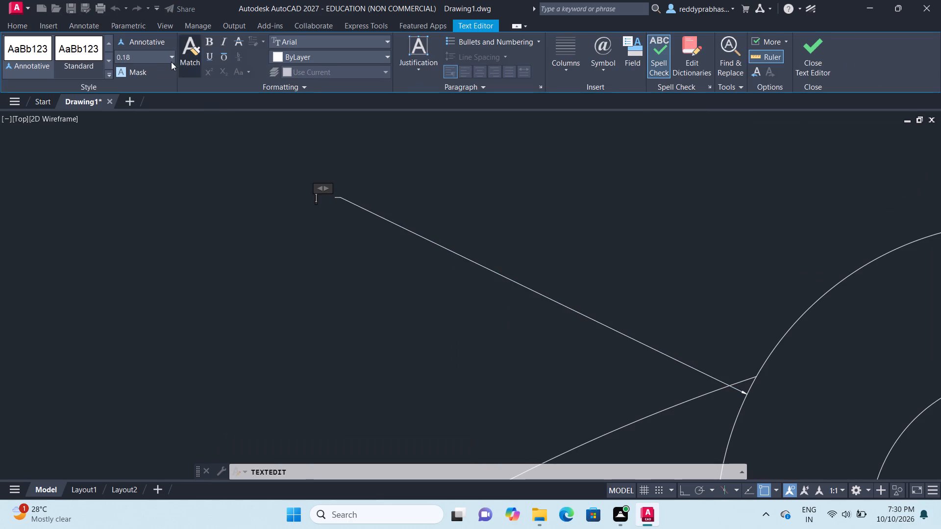
pyautogui.click(170, 59)
pyautogui.click(164, 70)
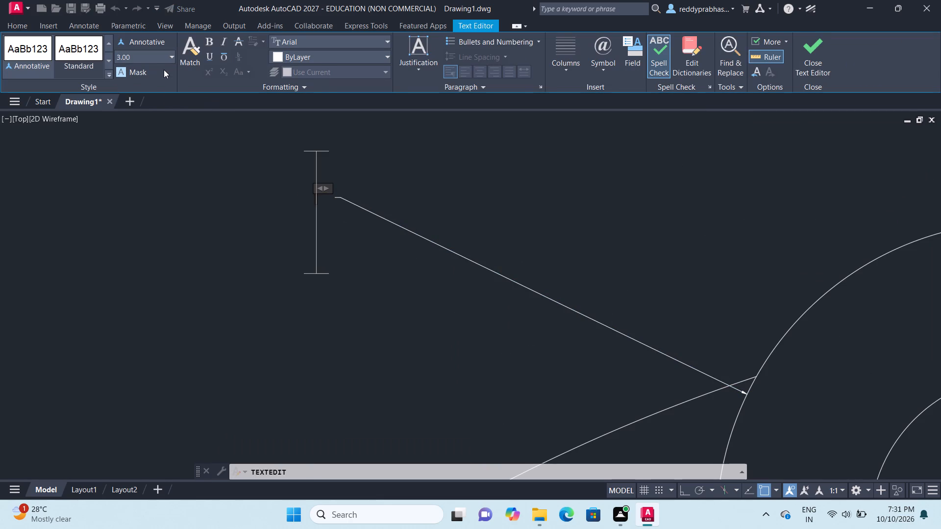
pyautogui.hotkey('shift', 'r')
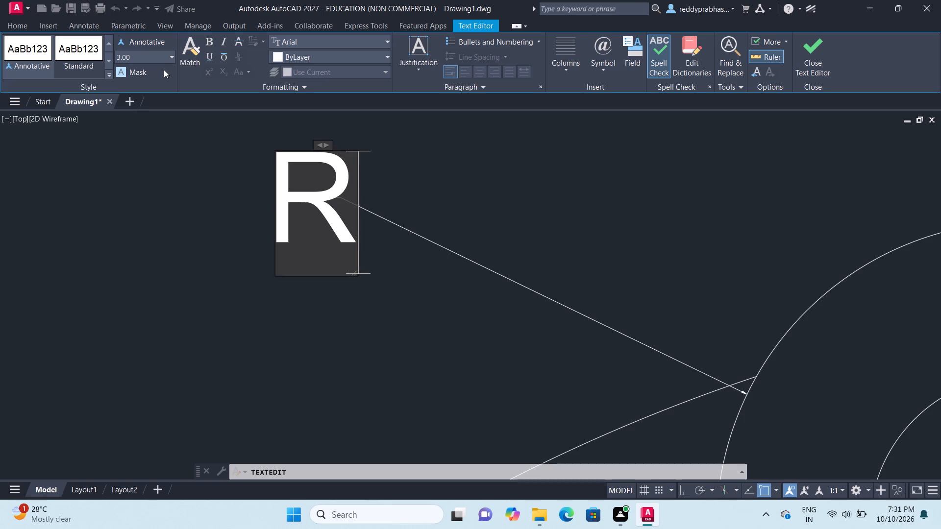
pyautogui.write('10')
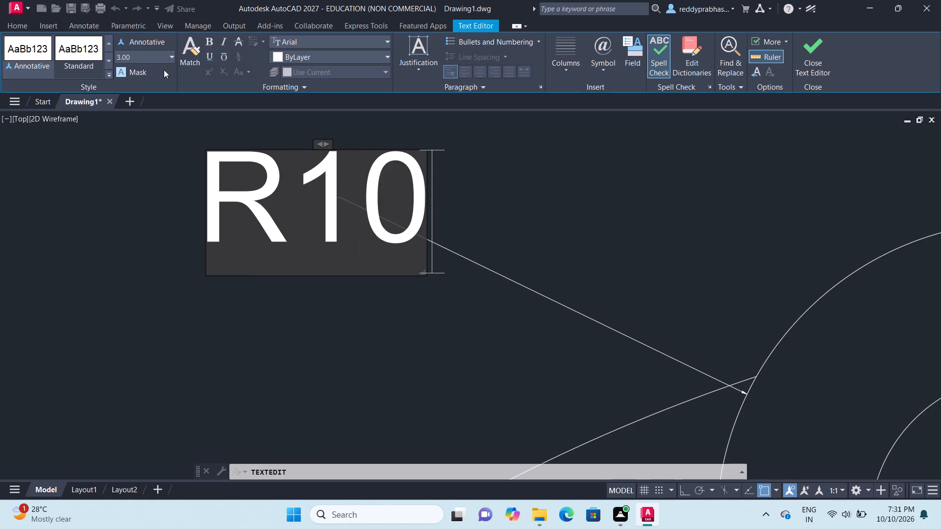
pyautogui.click(804, 54)
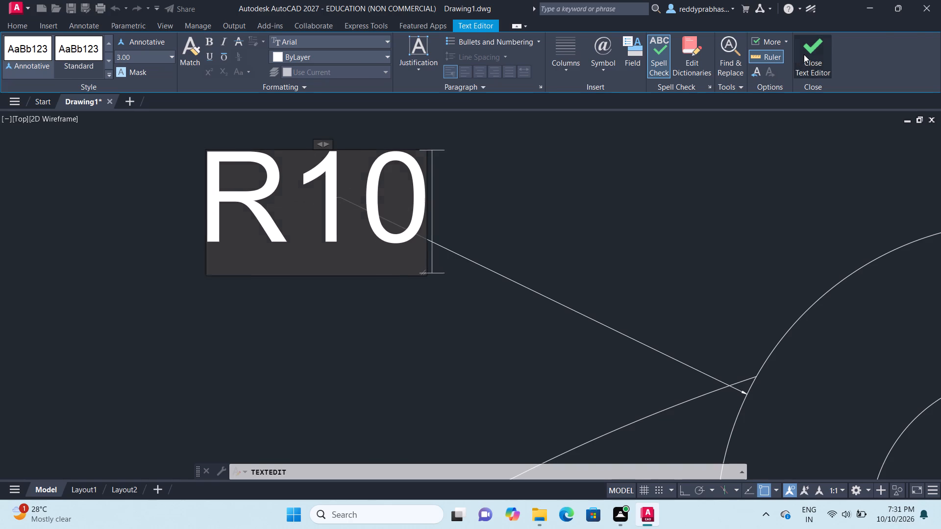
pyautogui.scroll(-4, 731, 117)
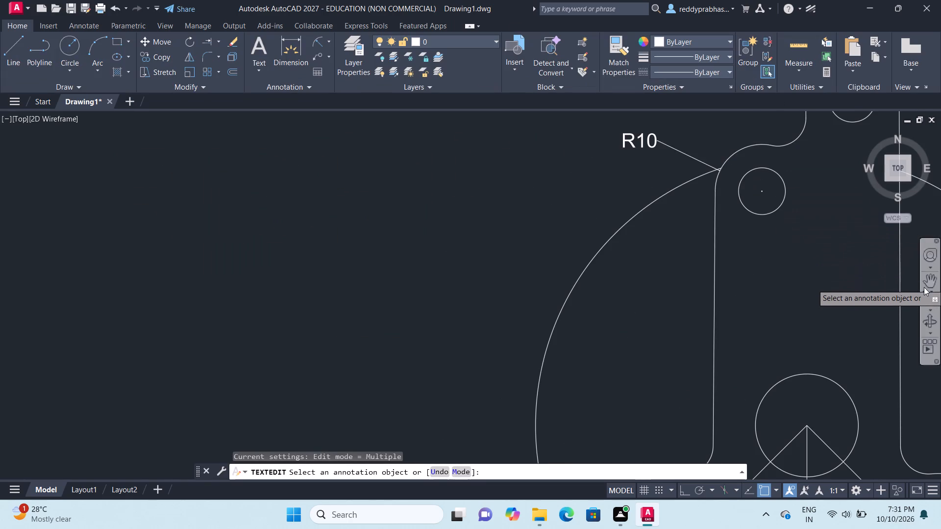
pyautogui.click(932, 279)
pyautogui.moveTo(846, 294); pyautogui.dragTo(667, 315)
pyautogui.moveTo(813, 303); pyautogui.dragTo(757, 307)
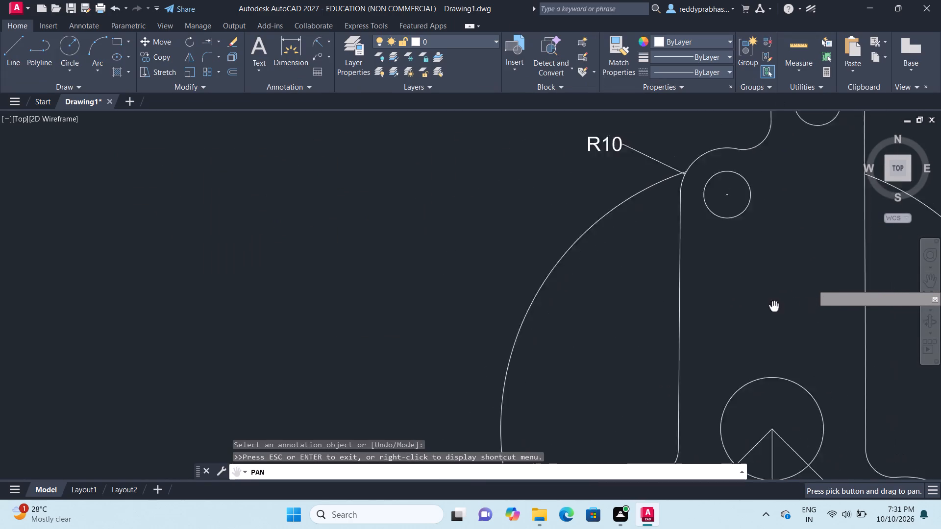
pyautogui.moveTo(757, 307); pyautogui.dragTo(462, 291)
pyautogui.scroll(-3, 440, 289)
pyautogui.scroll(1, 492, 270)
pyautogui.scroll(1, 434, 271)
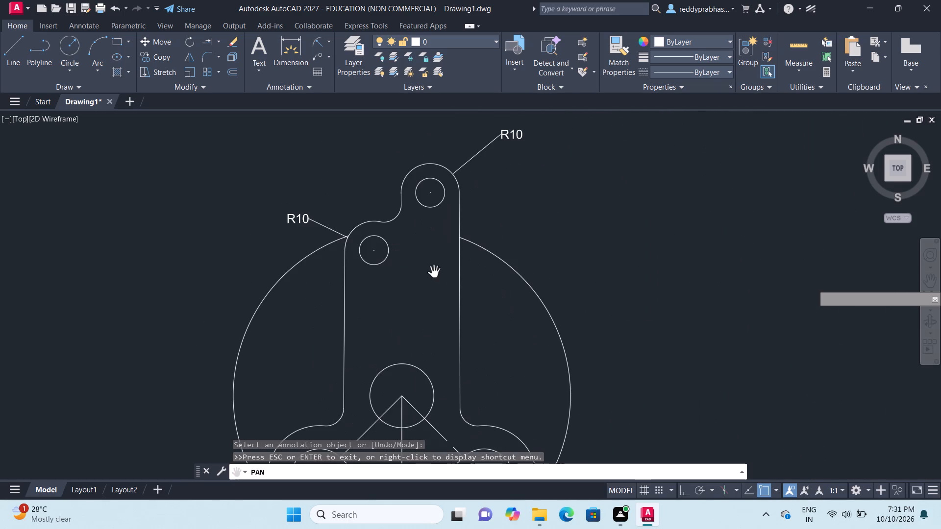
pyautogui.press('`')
# Add a diameter dimension to the top lug's hole, placed just outside the outline to its right.
pyautogui.press('Escape')
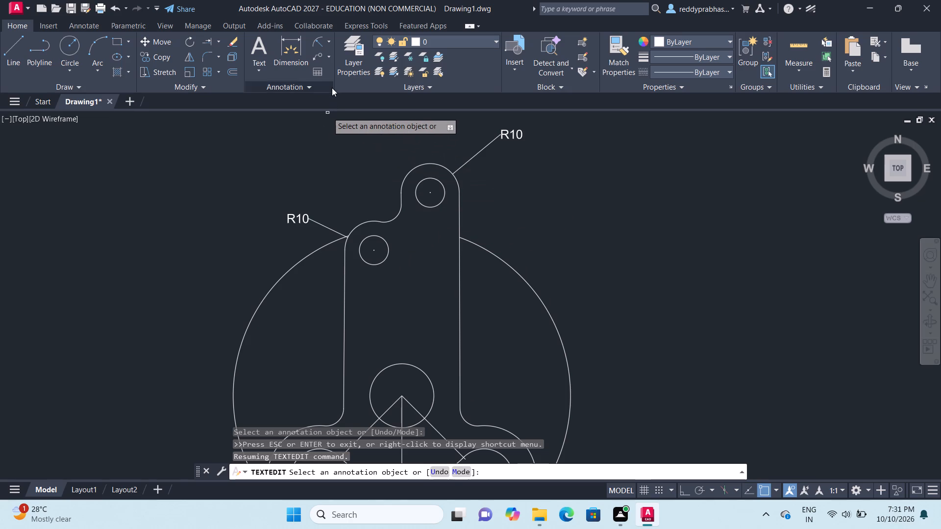
pyautogui.click(333, 41)
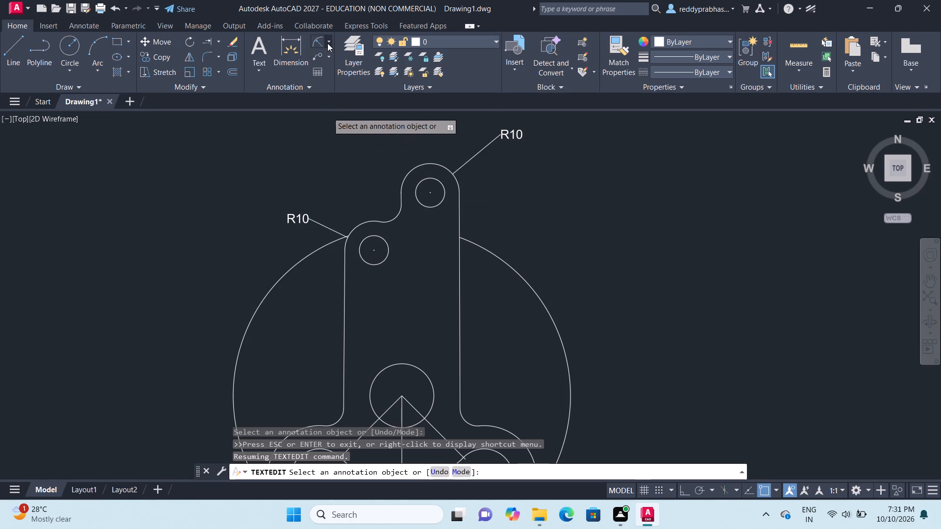
pyautogui.click(327, 43)
pyautogui.click(333, 185)
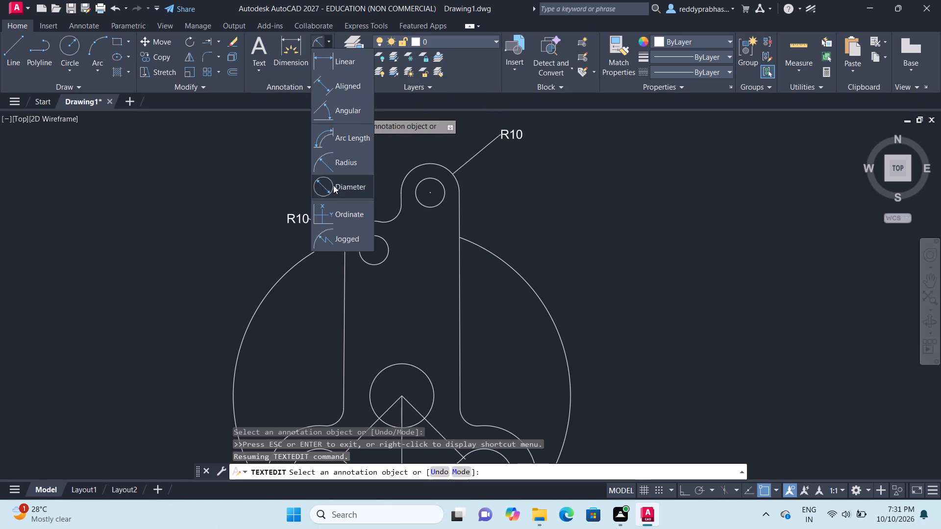
pyautogui.click(442, 202)
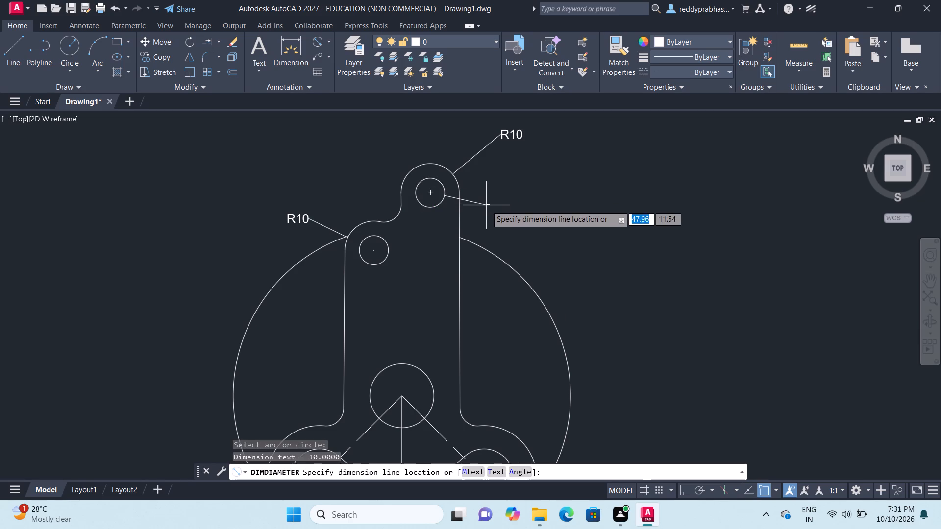
pyautogui.click(486, 205)
# Replace the top hole's diameter dimension text with Ø10 at a text height of 3.00.
pyautogui.scroll(6, 486, 205)
pyautogui.tripleClick(484, 210)
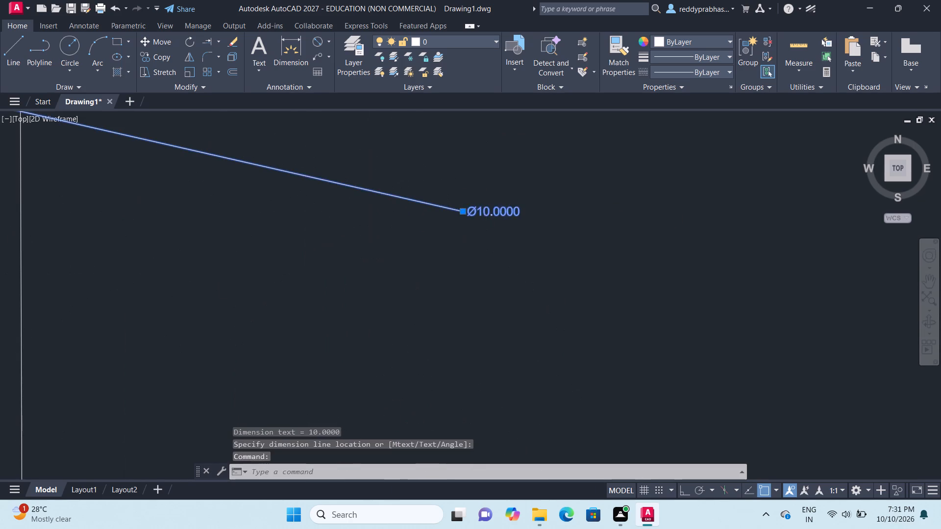
pyautogui.press('Right')
pyautogui.press('BackSpace')
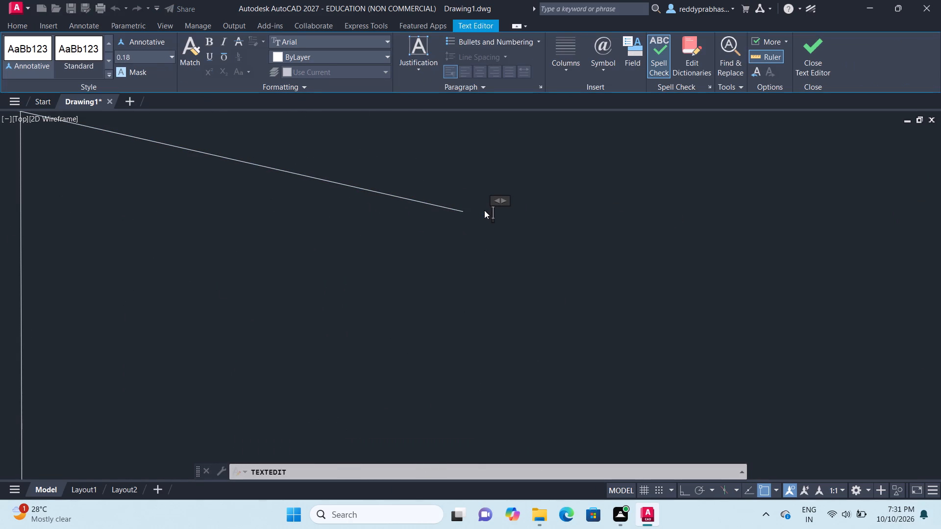
pyautogui.click(170, 58)
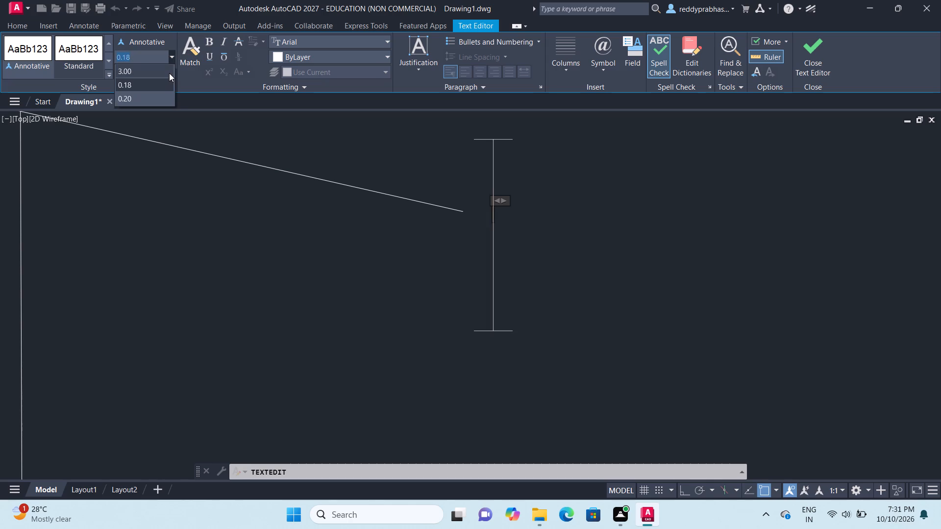
pyautogui.click(169, 73)
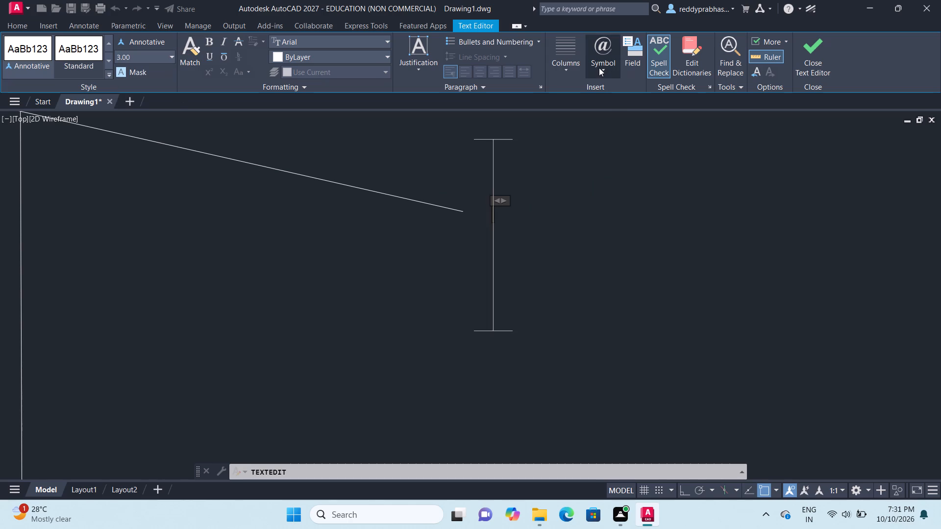
pyautogui.click(599, 68)
pyautogui.click(610, 115)
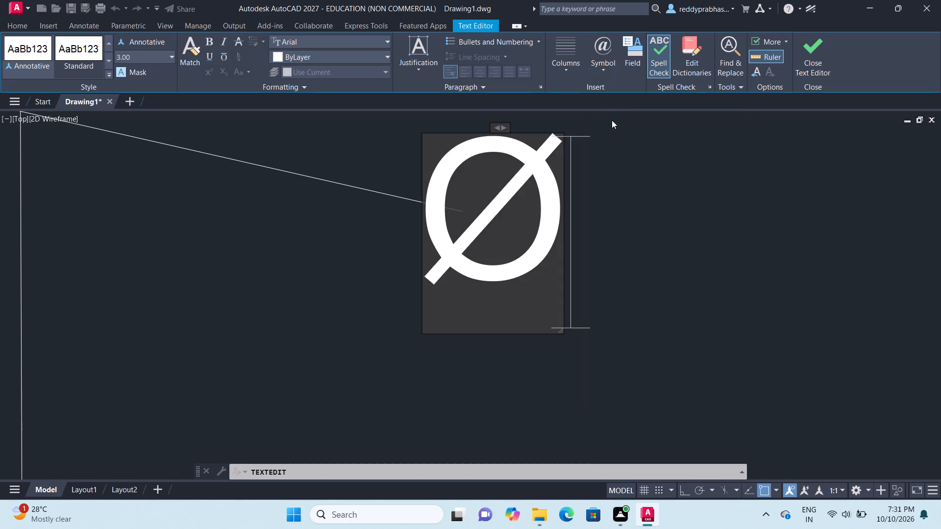
pyautogui.write('10')
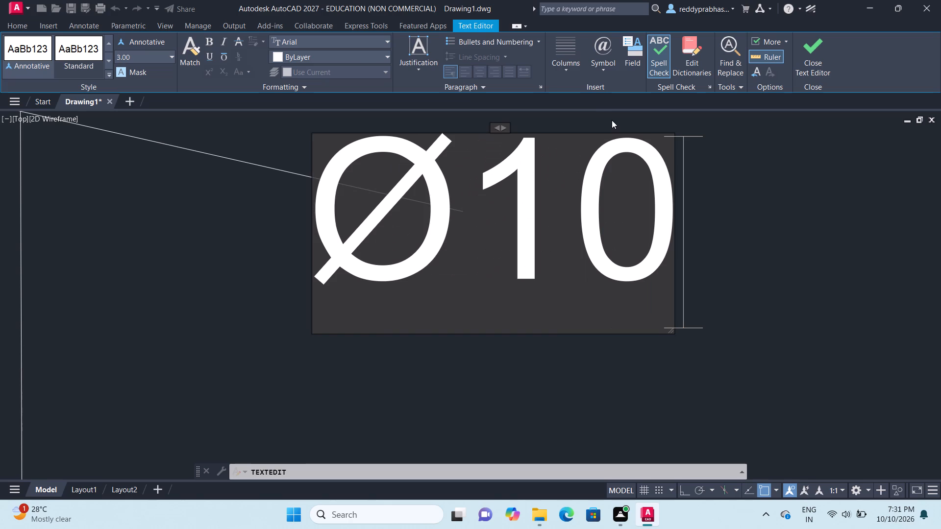
pyautogui.click(812, 58)
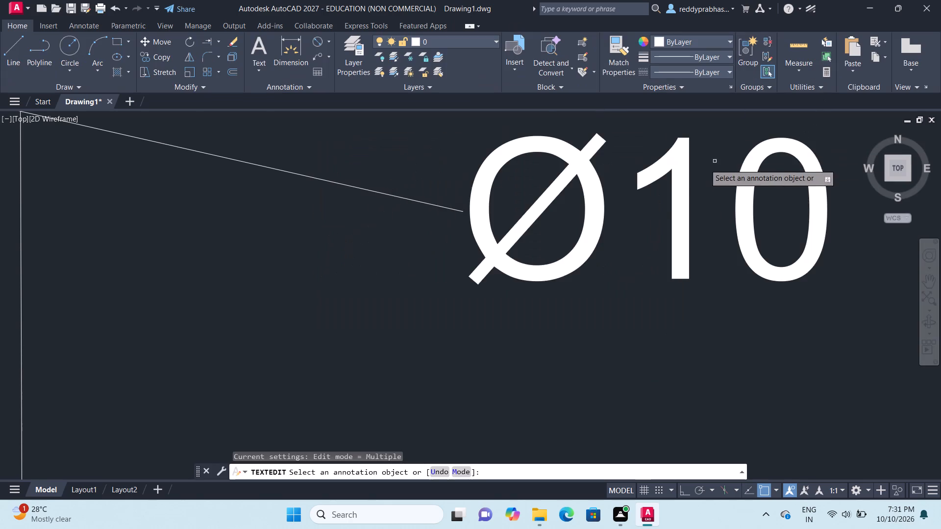
# Add a diameter dimension to the lower-left lug's hole, placed outside the outline above and to its left.
pyautogui.scroll(-5, 677, 170)
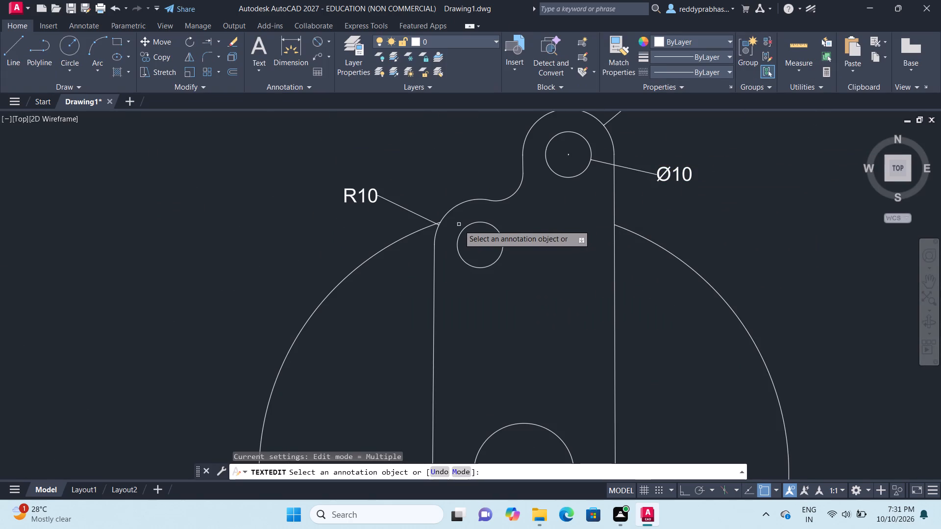
pyautogui.click(316, 41)
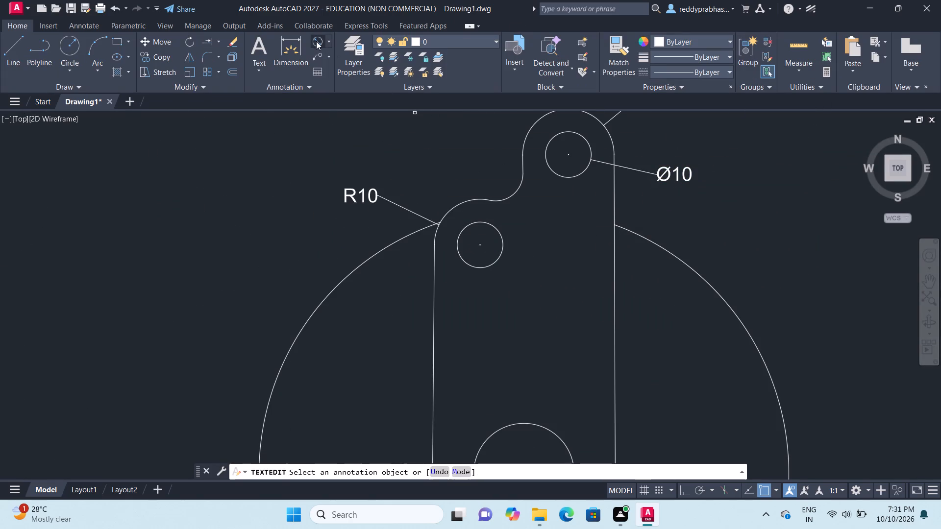
pyautogui.click(472, 224)
pyautogui.click(450, 194)
# Replace the lower-left hole's diameter dimension text with Ø10 at a text height of 3.00.
pyautogui.scroll(3, 449, 193)
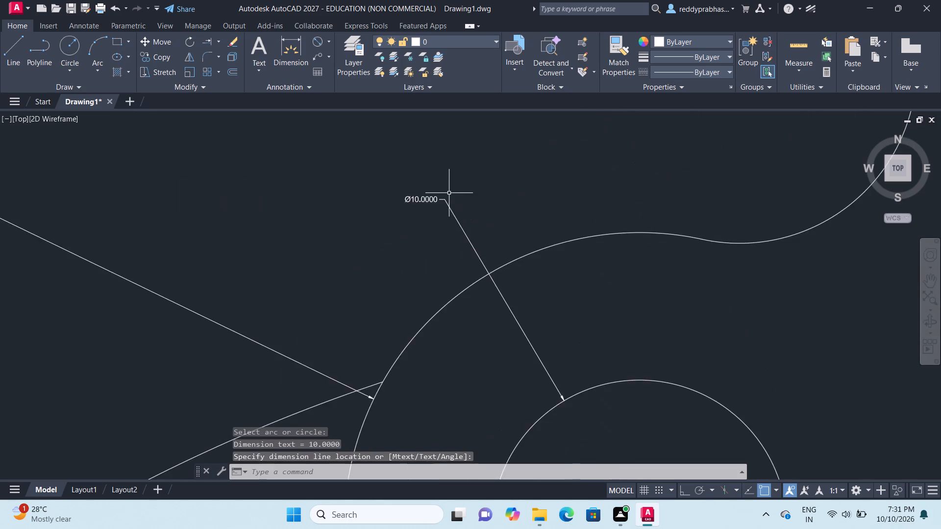
pyautogui.scroll(2, 449, 193)
pyautogui.doubleClick(396, 200)
pyautogui.press('Right')
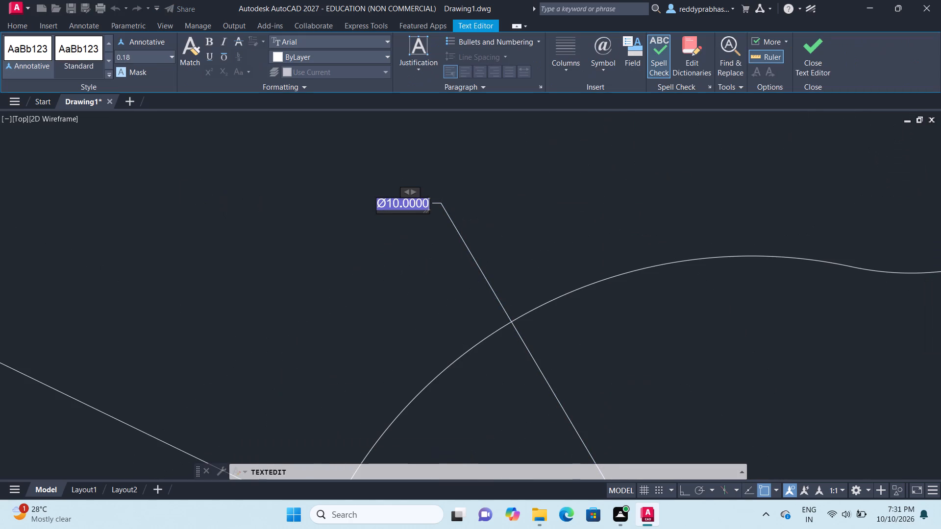
pyautogui.press('BackSpace')
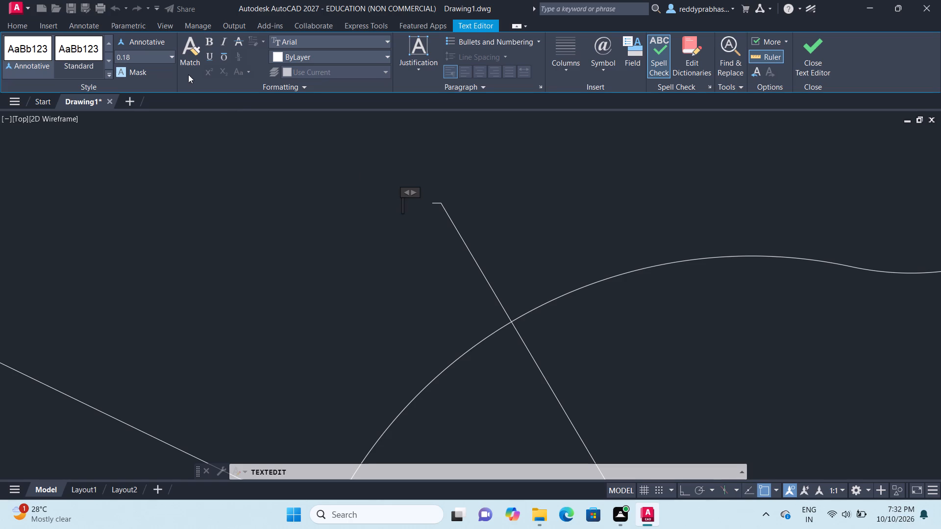
pyautogui.click(170, 55)
pyautogui.click(166, 70)
pyautogui.doubleClick(598, 62)
pyautogui.click(600, 73)
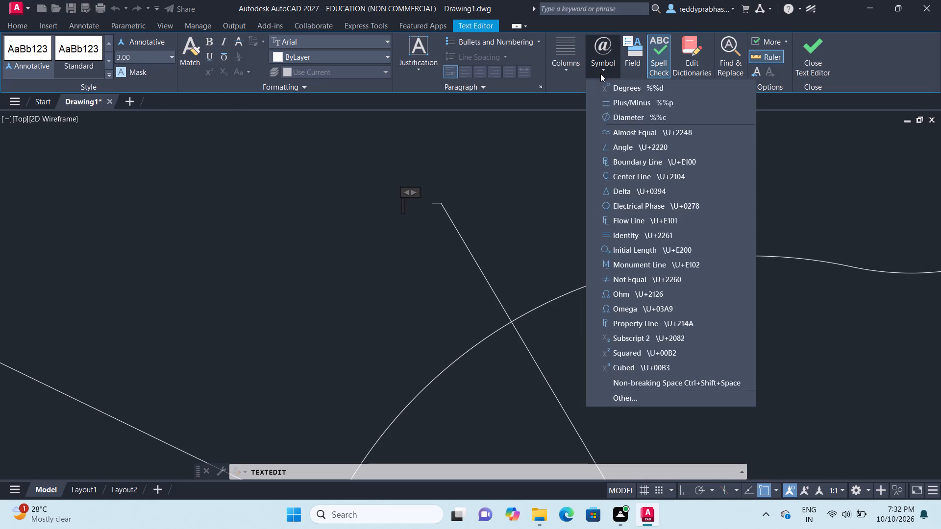
pyautogui.click(611, 119)
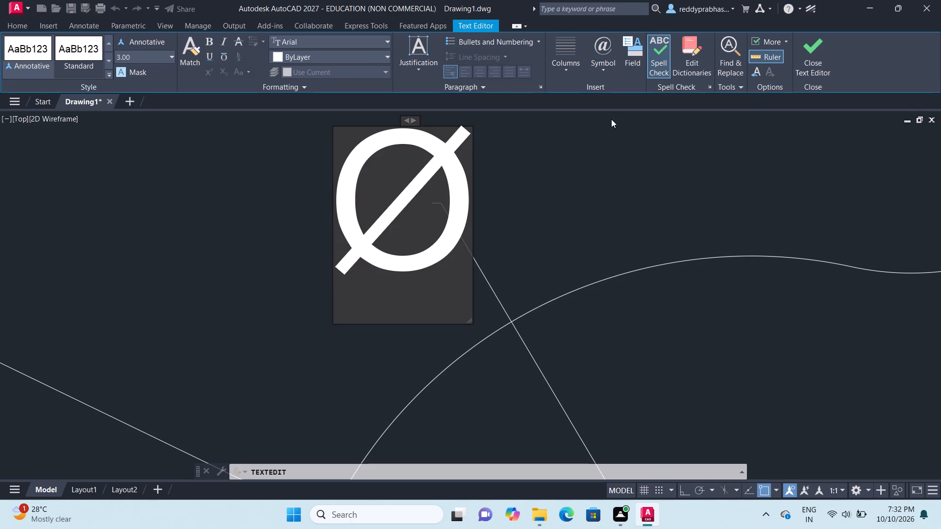
pyautogui.write('10')
pyautogui.click(825, 60)
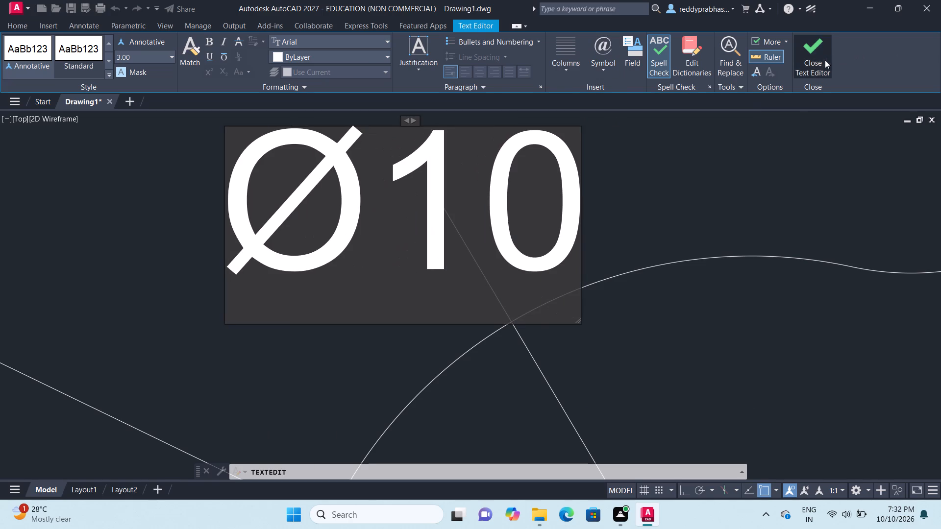
# Add a horizontal linear dimension between the centres of the two lug holes, placed above the top lug.
pyautogui.scroll(-2, 812, 70)
pyautogui.scroll(-4, 792, 117)
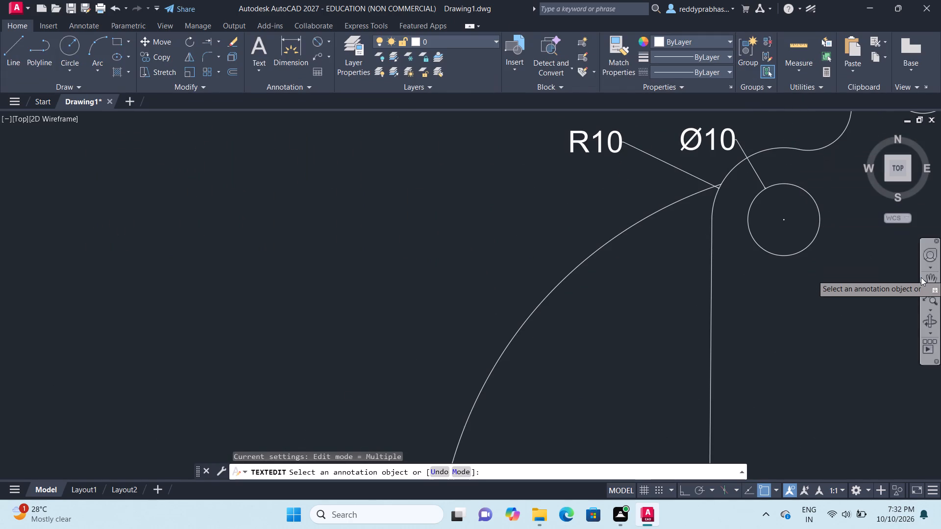
pyautogui.click(922, 276)
pyautogui.moveTo(873, 276); pyautogui.dragTo(333, 248)
pyautogui.moveTo(333, 264); pyautogui.dragTo(330, 273)
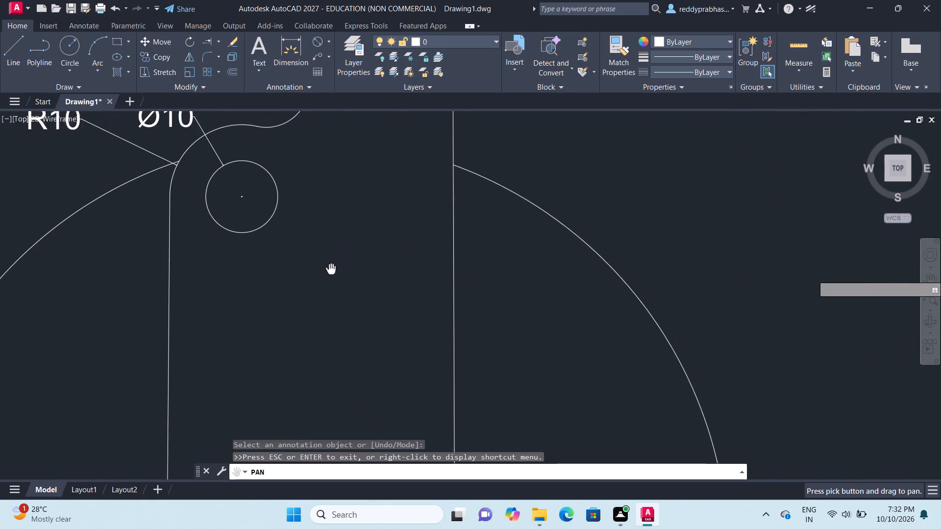
pyautogui.moveTo(330, 273); pyautogui.dragTo(322, 313)
pyautogui.click(318, 328)
pyautogui.scroll(-2, 416, 251)
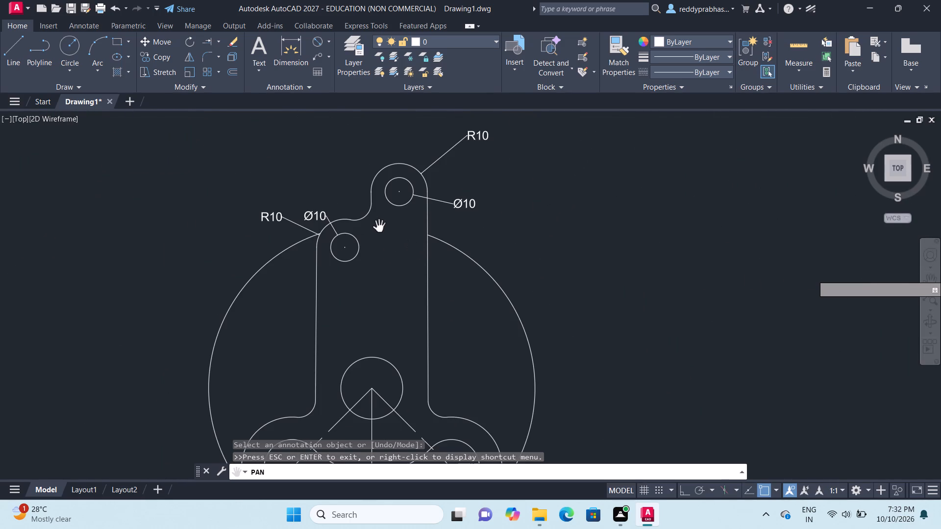
pyautogui.press('Escape')
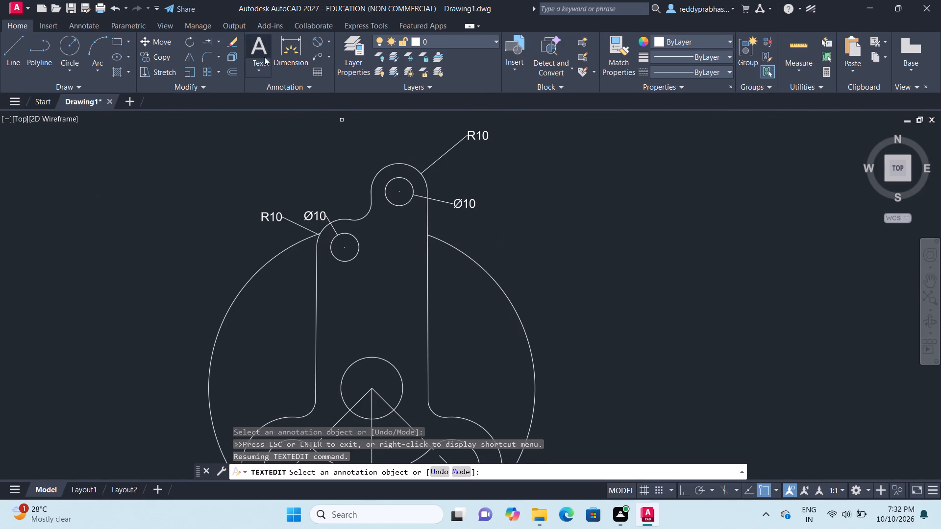
pyautogui.click(330, 44)
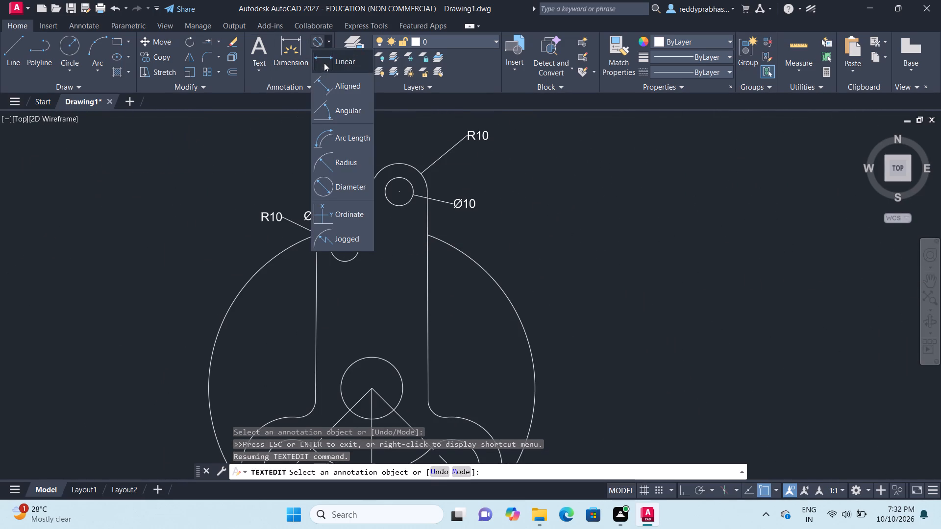
pyautogui.click(324, 63)
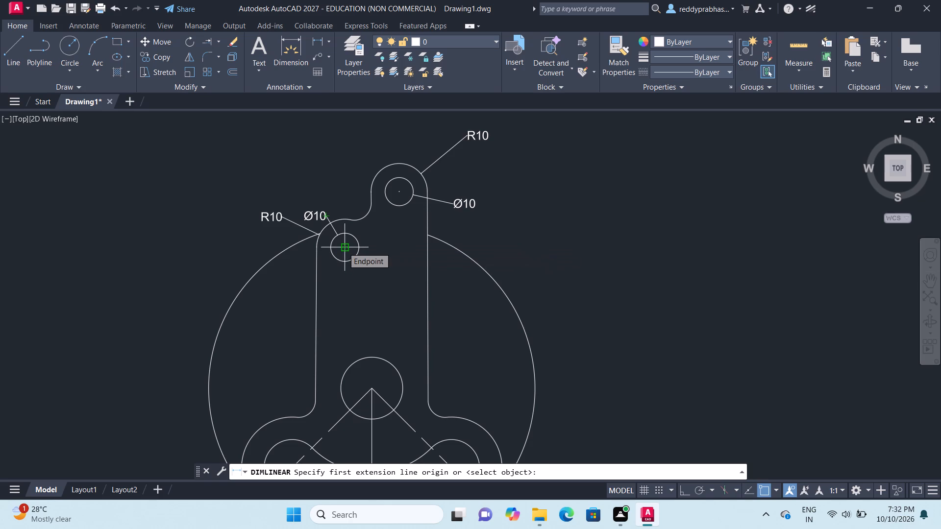
pyautogui.click(343, 247)
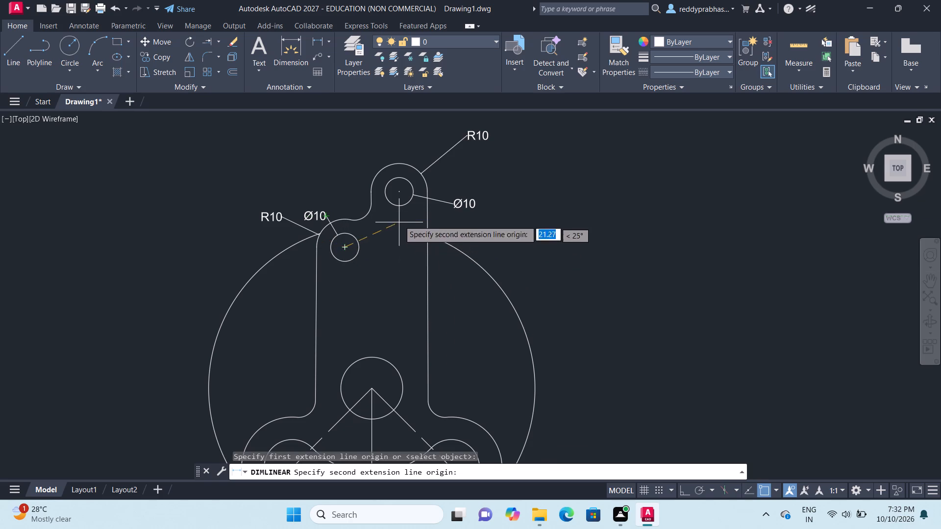
pyautogui.click(397, 192)
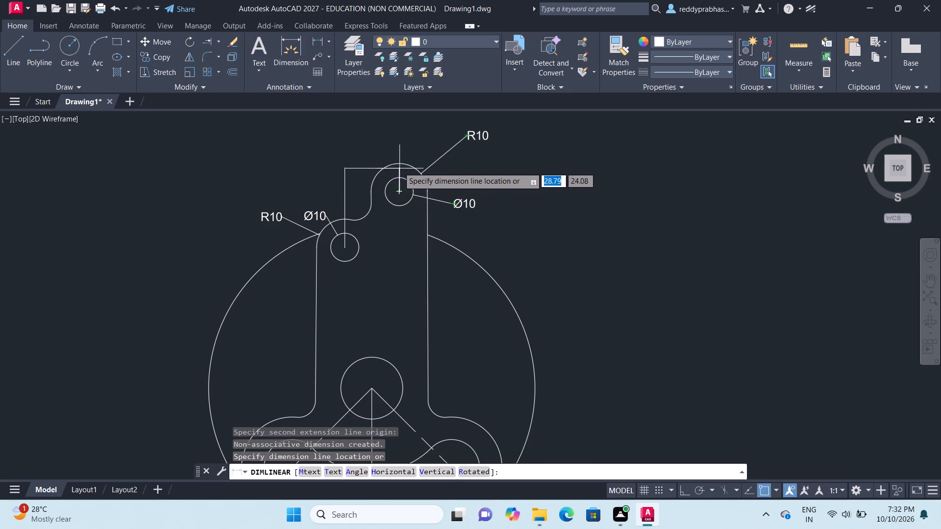
pyautogui.click(397, 140)
# Replace the text of the horizontal dimension between the two lug holes with 20 at a text height of 3.00.
pyautogui.scroll(3, 372, 144)
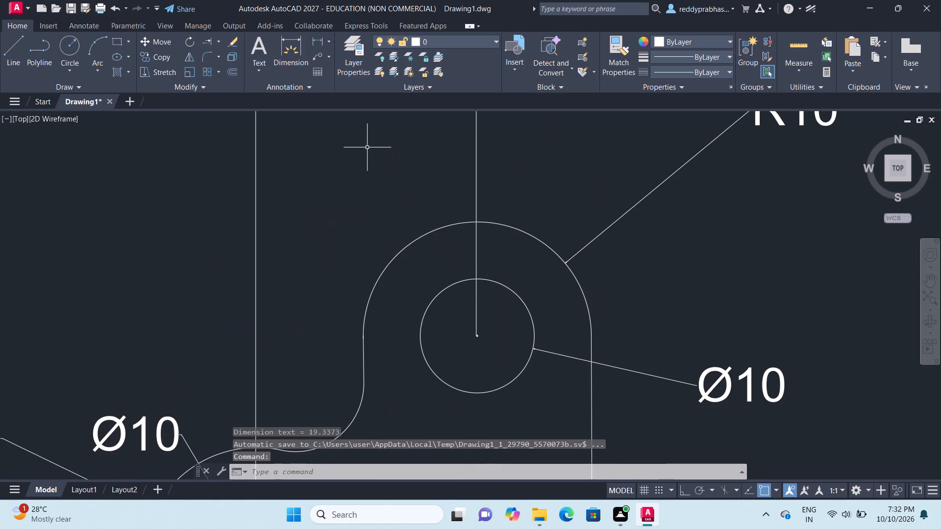
pyautogui.click(925, 286)
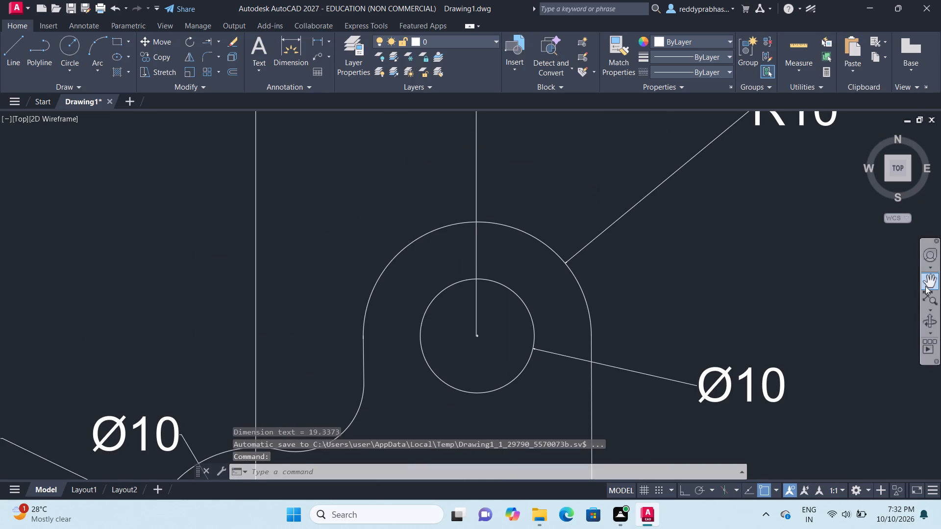
pyautogui.moveTo(443, 239); pyautogui.dragTo(442, 317)
pyautogui.click(442, 317)
pyautogui.scroll(2, 388, 257)
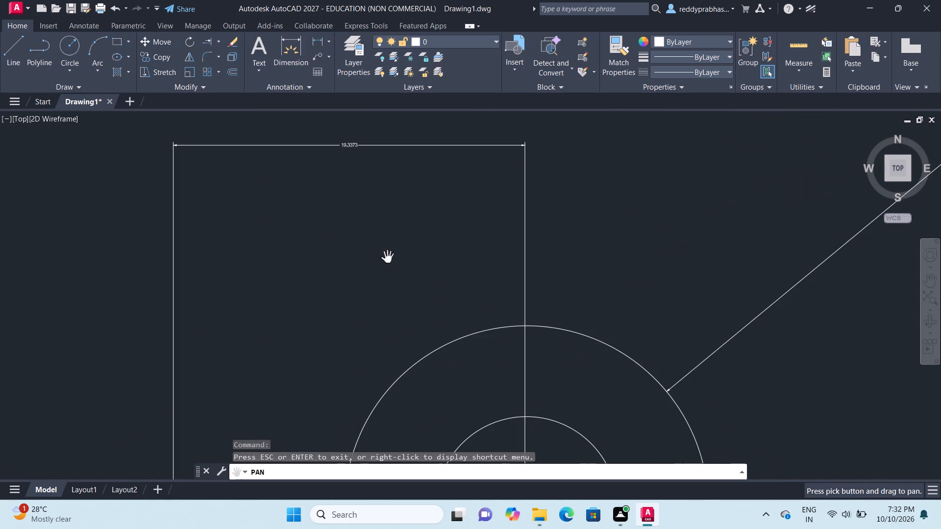
pyautogui.moveTo(371, 242); pyautogui.dragTo(371, 287)
pyautogui.scroll(3, 370, 287)
pyautogui.moveTo(350, 231); pyautogui.dragTo(350, 326)
pyautogui.moveTo(372, 244); pyautogui.dragTo(371, 271)
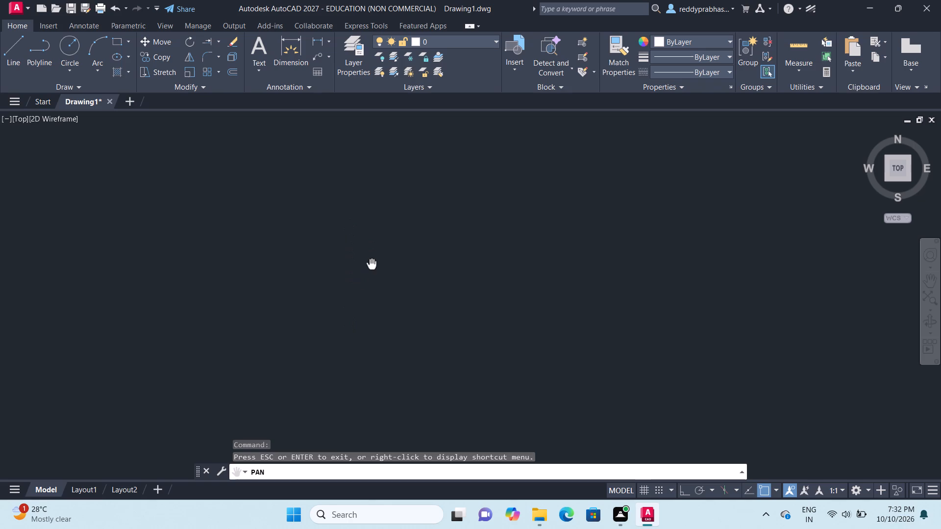
pyautogui.moveTo(371, 271); pyautogui.dragTo(371, 310)
pyautogui.scroll(-2, 382, 278)
pyautogui.moveTo(326, 212); pyautogui.dragTo(338, 262)
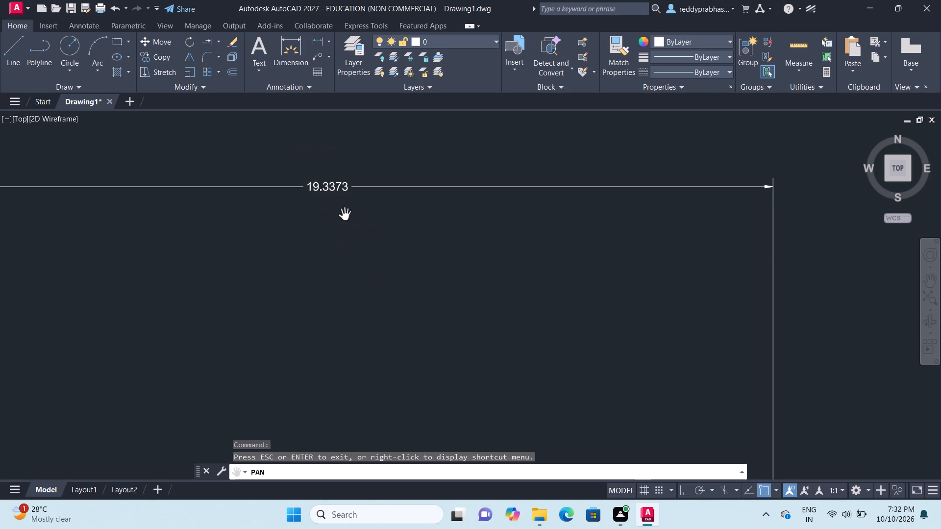
pyautogui.tripleClick(330, 191)
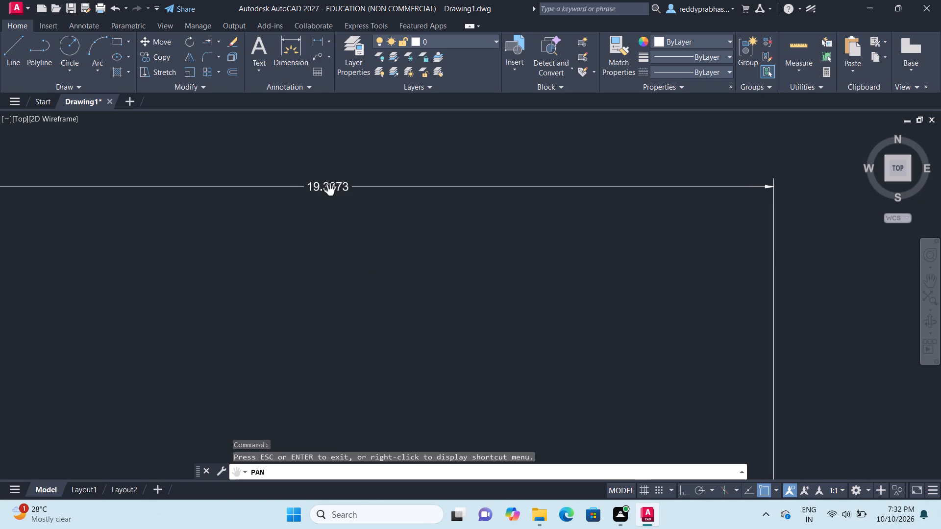
pyautogui.press('Escape')
pyautogui.doubleClick(329, 187)
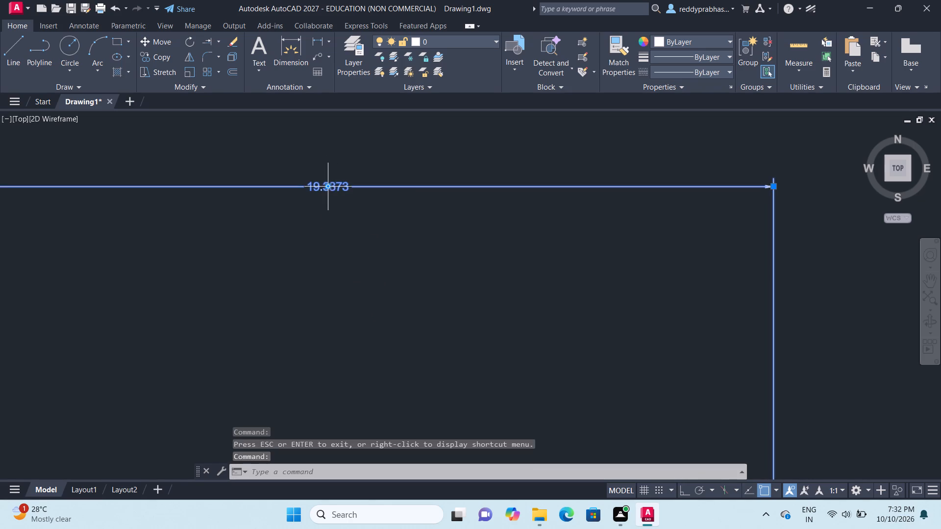
pyautogui.press('Right')
pyautogui.press('BackSpace')
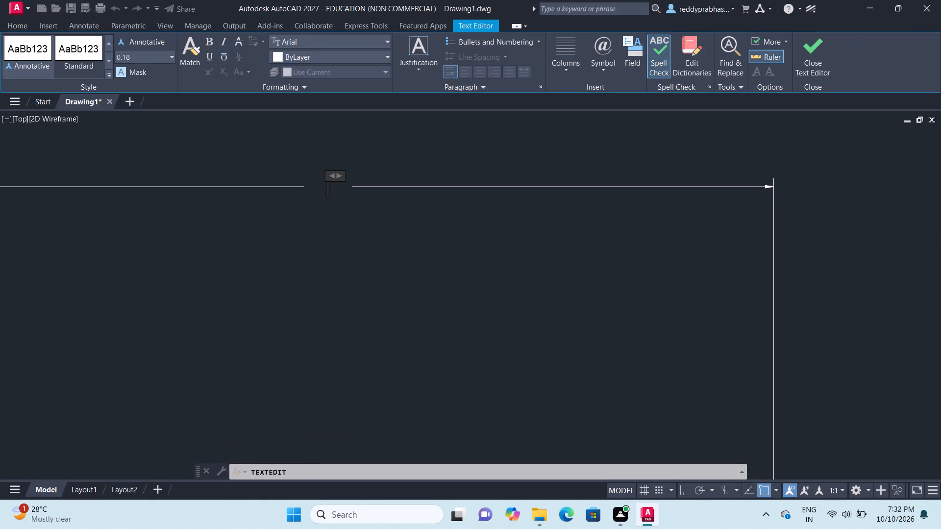
pyautogui.doubleClick(173, 55)
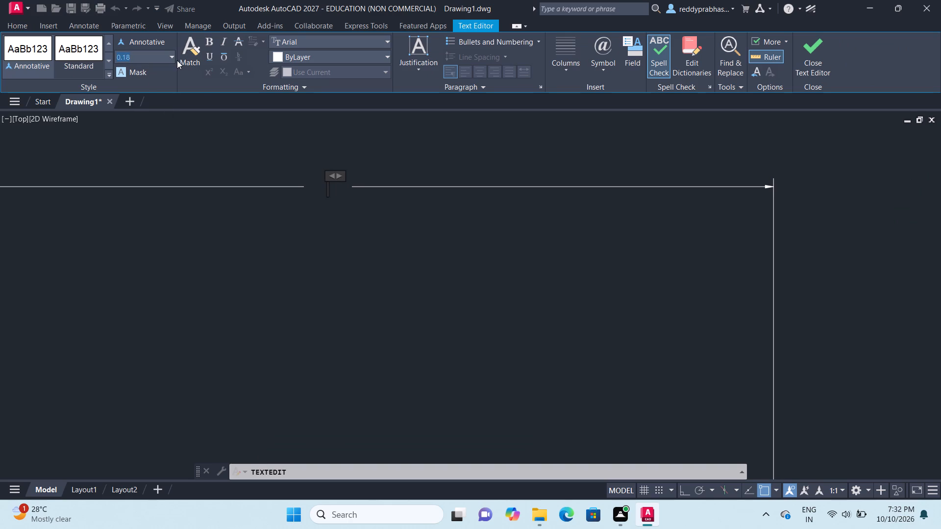
pyautogui.doubleClick(172, 55)
pyautogui.click(172, 55)
pyautogui.press('BackSpace')
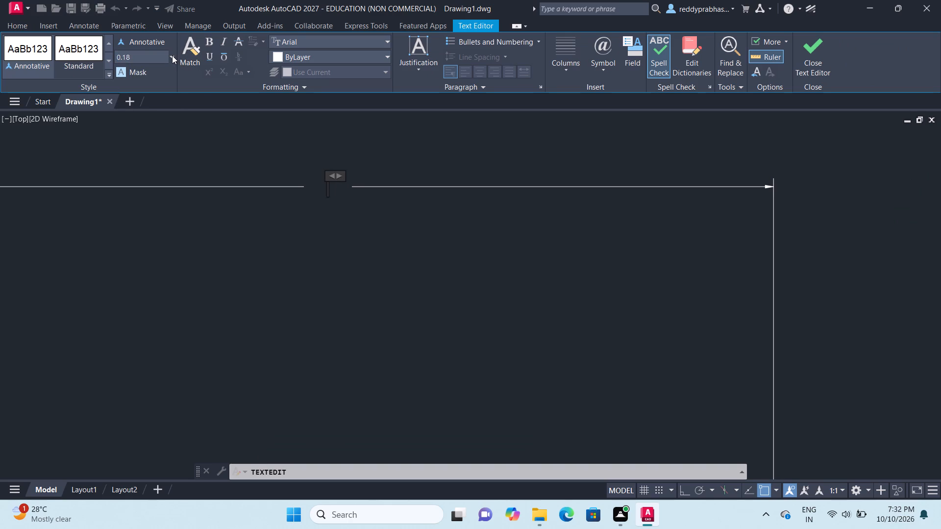
pyautogui.doubleClick(171, 55)
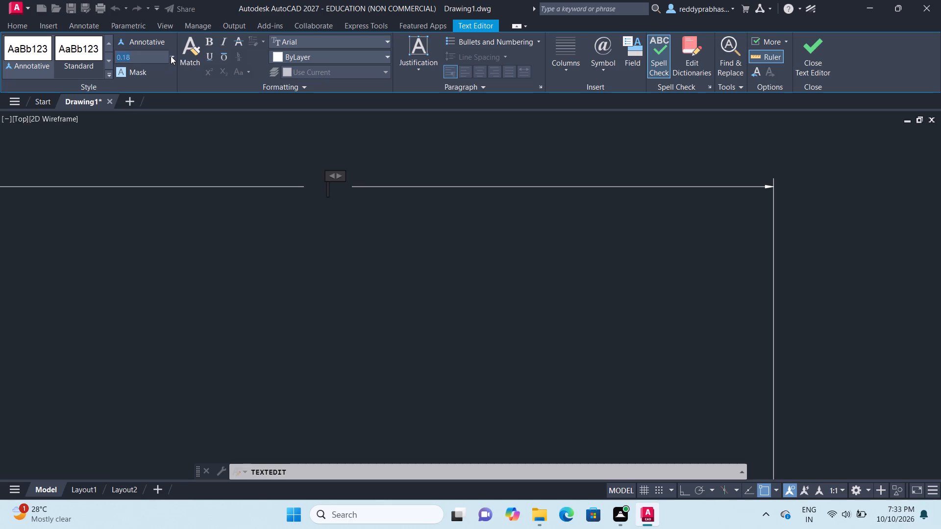
pyautogui.click(173, 55)
pyautogui.click(149, 67)
pyautogui.write('20')
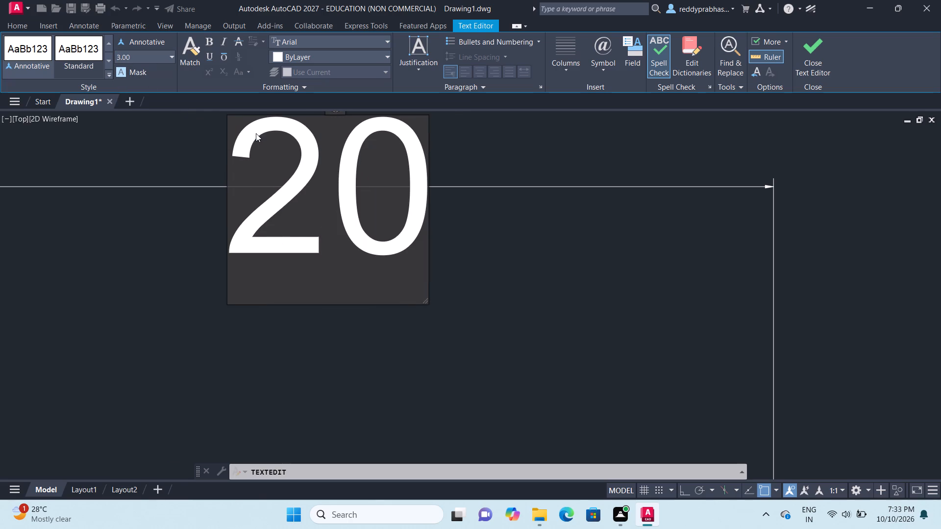
pyautogui.doubleClick(803, 69)
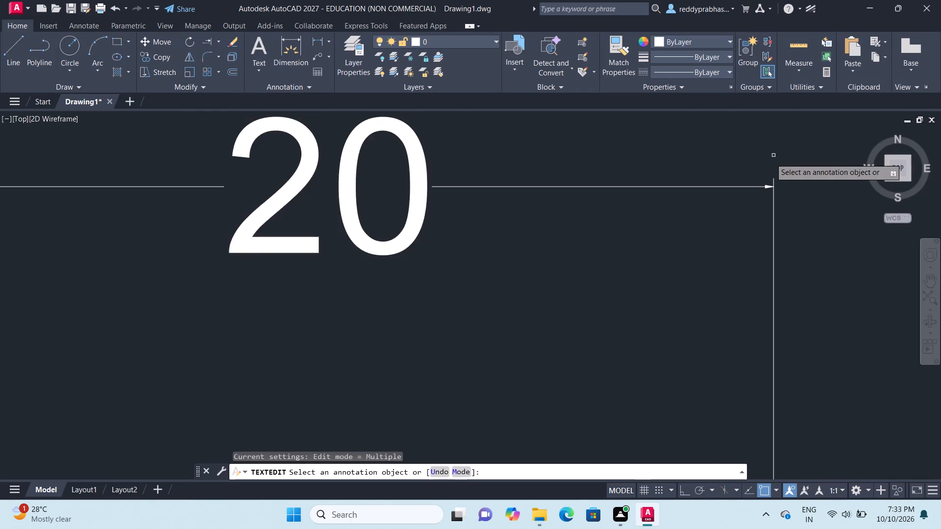
pyautogui.scroll(-4, 768, 162)
pyautogui.doubleClick(935, 285)
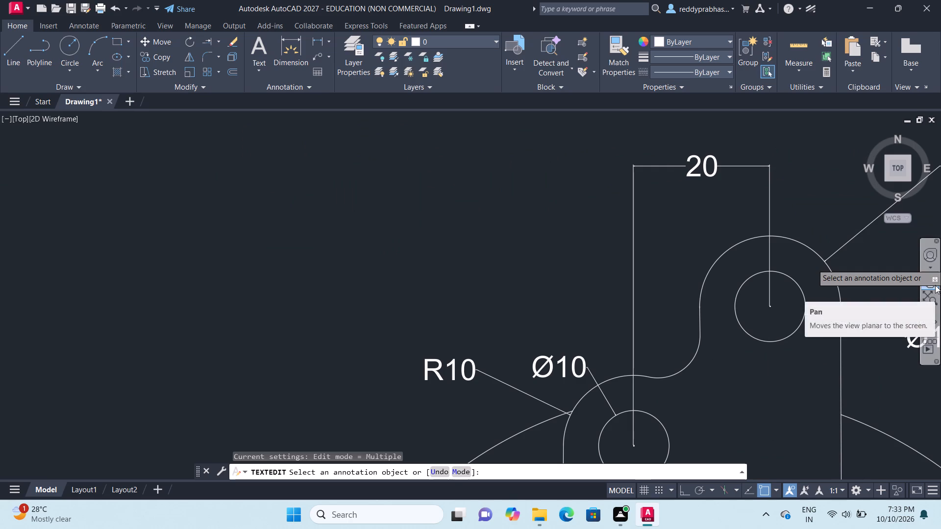
pyautogui.moveTo(810, 290); pyautogui.dragTo(767, 283)
pyautogui.press('Escape')
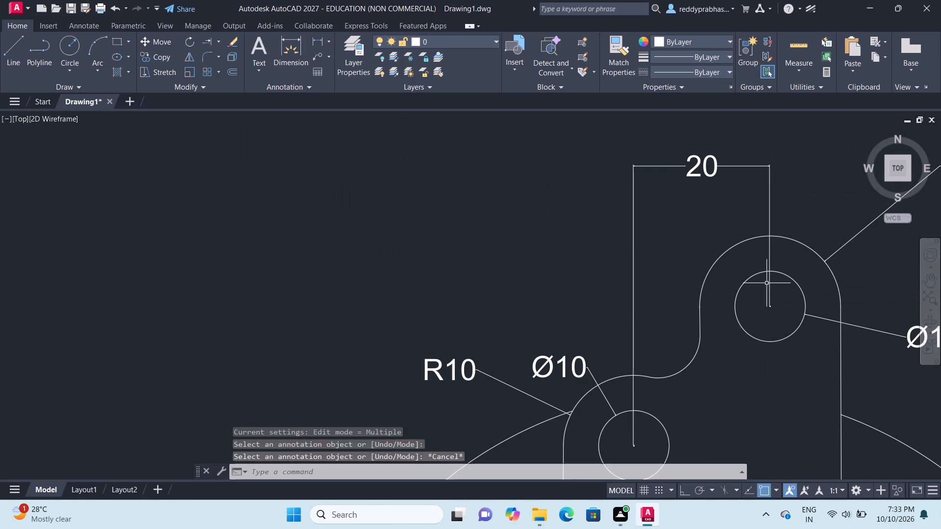
# Add a vertical linear dimension between the centres of the two lug holes, placed outside the outline beyond the R10 label.
pyautogui.click(930, 279)
pyautogui.moveTo(754, 347); pyautogui.dragTo(528, 277)
pyautogui.scroll(-2, 523, 275)
pyautogui.moveTo(591, 333); pyautogui.dragTo(544, 294)
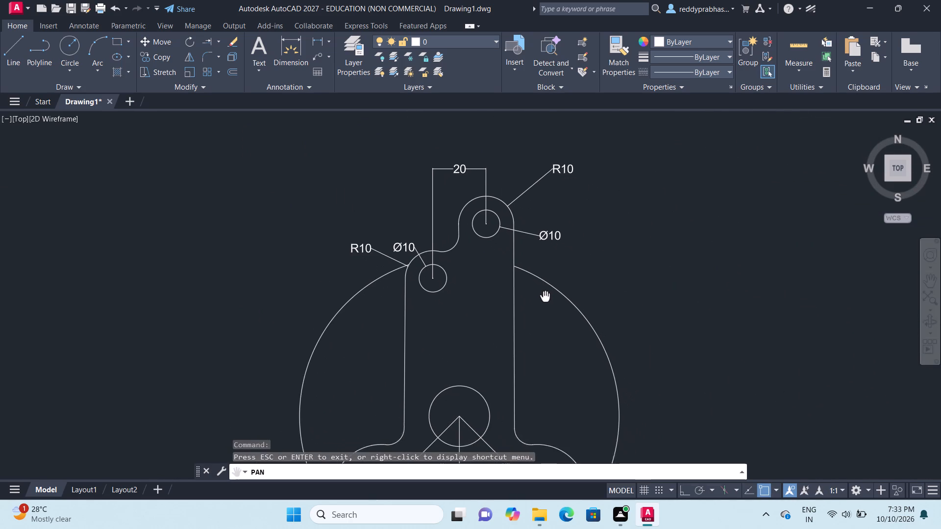
pyautogui.moveTo(544, 294); pyautogui.dragTo(537, 283)
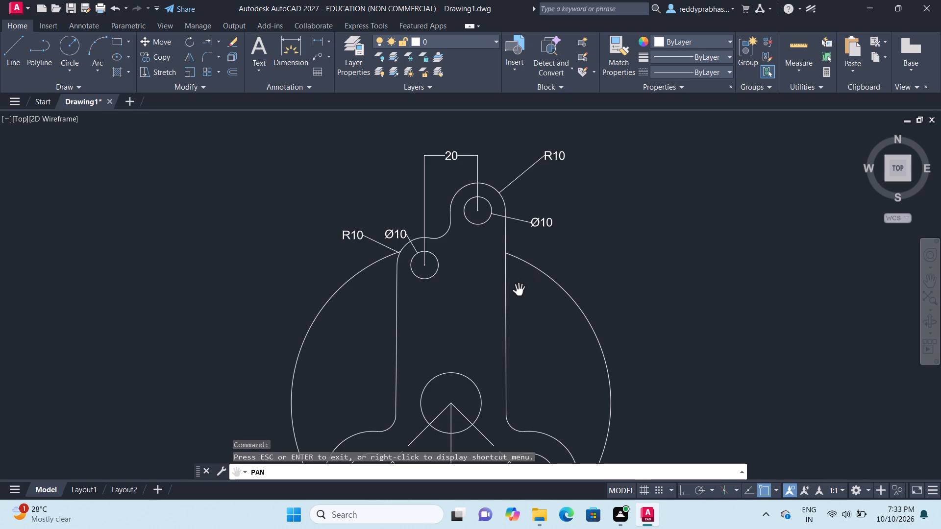
pyautogui.press('Escape')
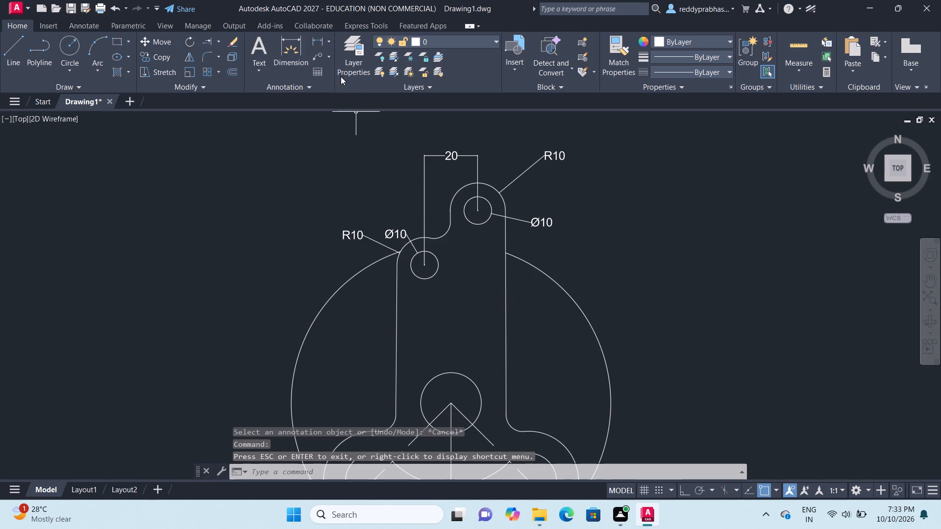
pyautogui.click(314, 42)
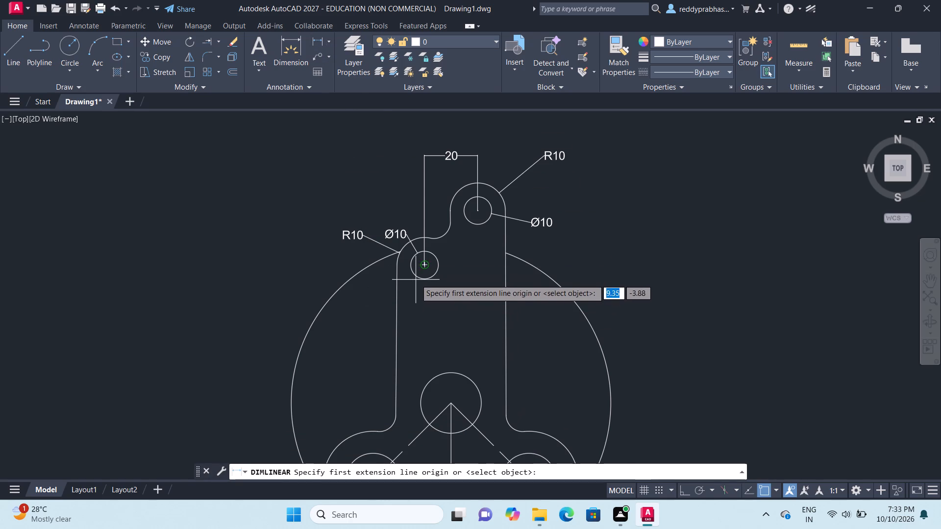
pyautogui.click(425, 264)
pyautogui.click(474, 208)
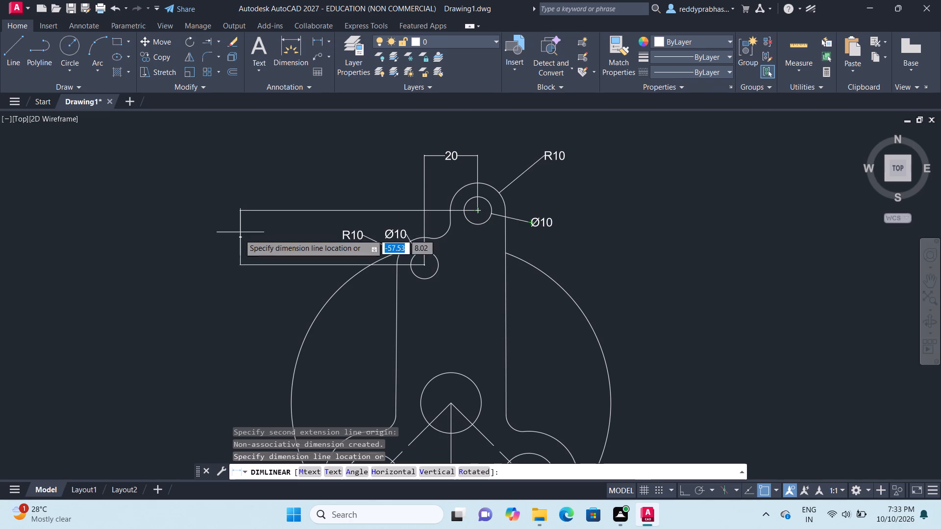
pyautogui.click(324, 234)
pyautogui.press('Escape')
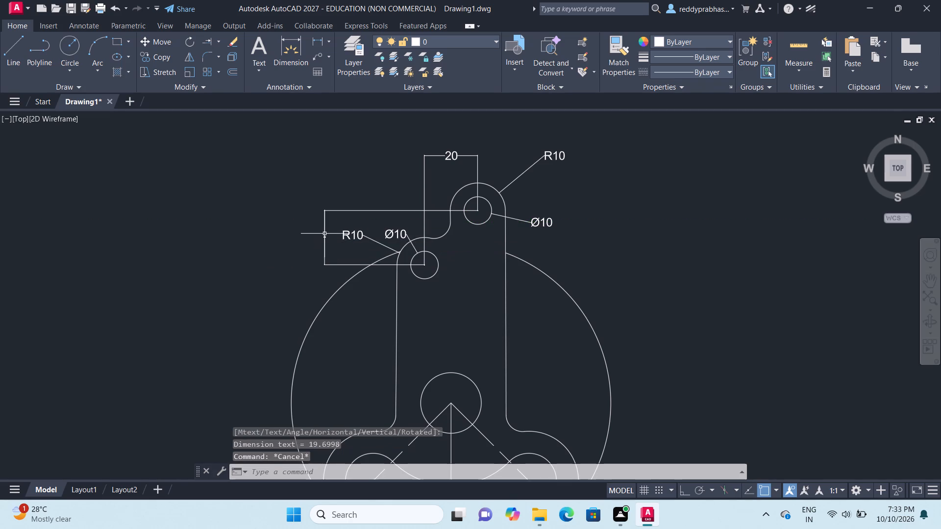
# Replace the text of the vertical dimension between the two lug holes with 20 at a text height of 3.00.
pyautogui.scroll(6, 324, 234)
pyautogui.tripleClick(306, 295)
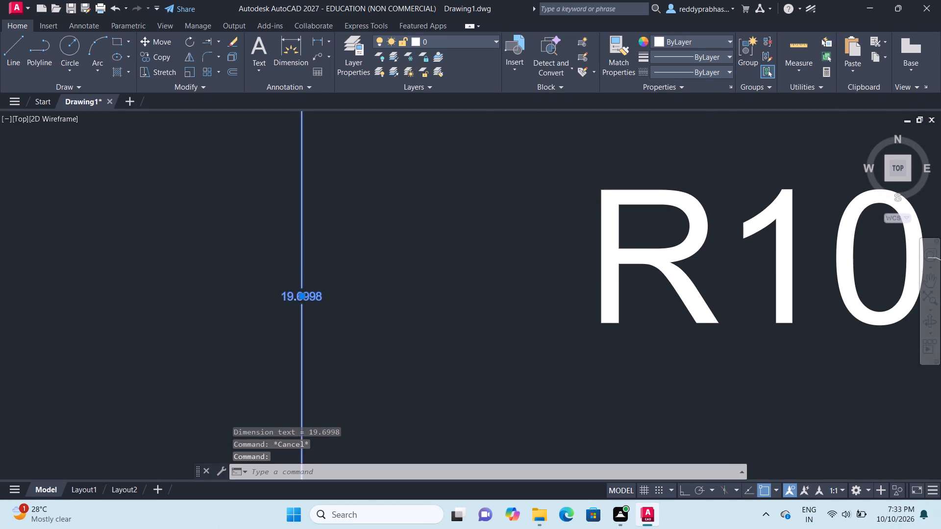
pyautogui.press('Right')
pyautogui.press('BackSpace')
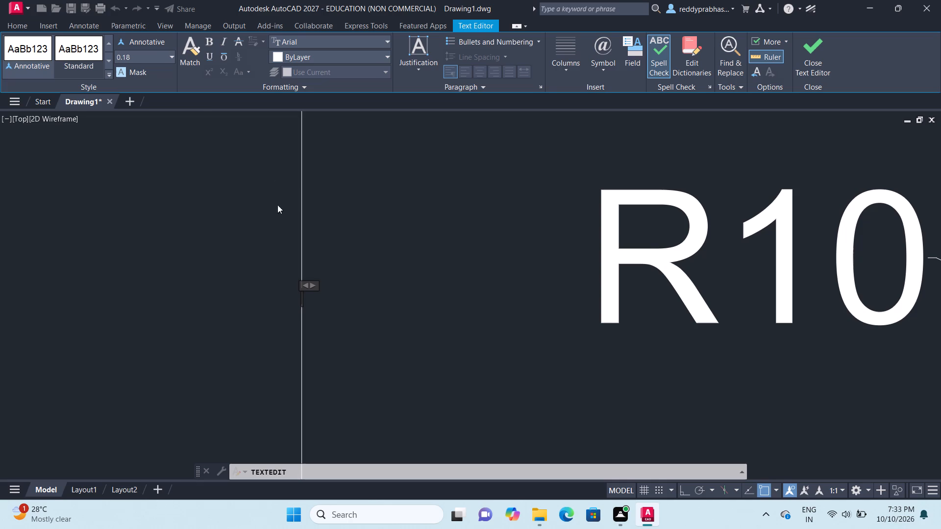
pyautogui.doubleClick(173, 58)
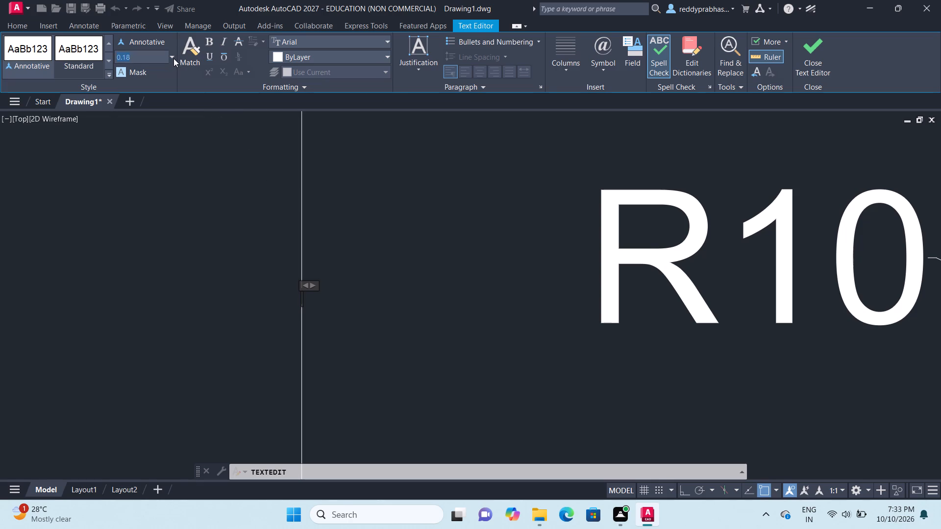
pyautogui.click(172, 53)
pyautogui.click(167, 67)
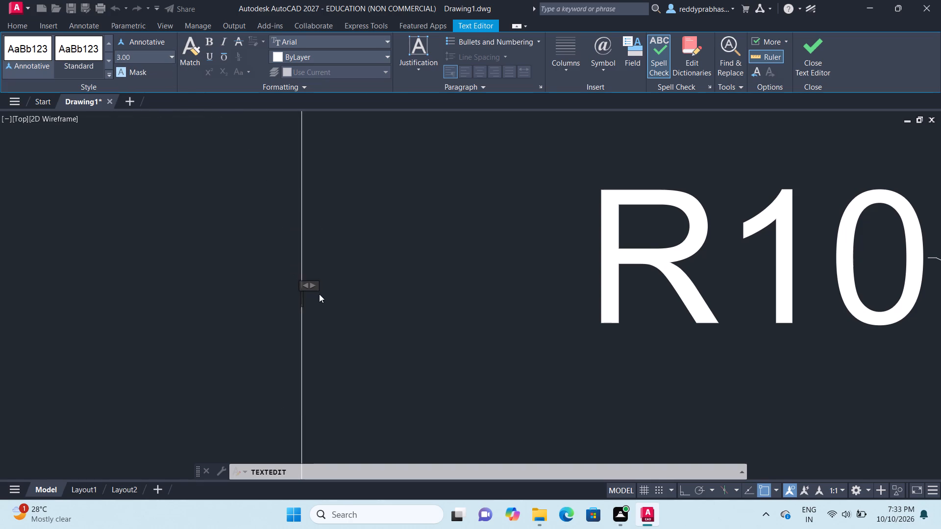
pyautogui.press('2')
pyautogui.press('0')
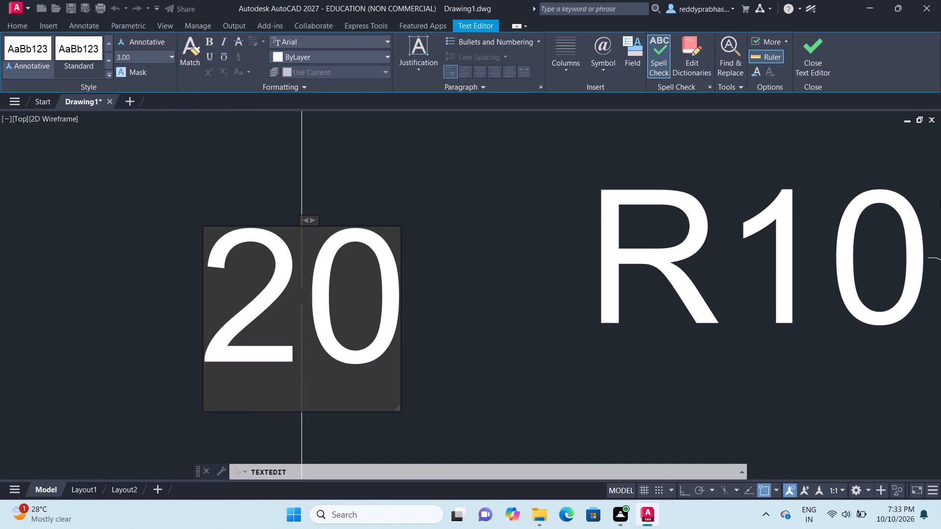
pyautogui.click(814, 62)
pyautogui.scroll(-3, 738, 215)
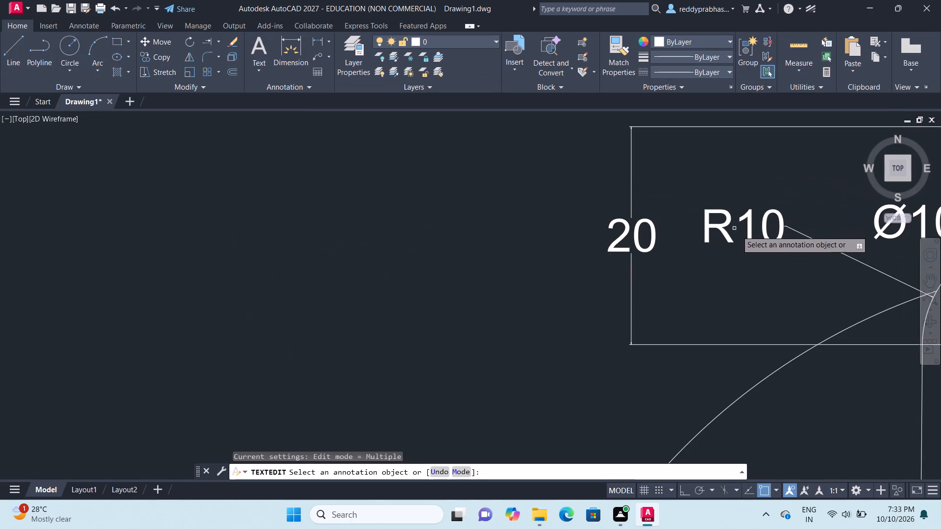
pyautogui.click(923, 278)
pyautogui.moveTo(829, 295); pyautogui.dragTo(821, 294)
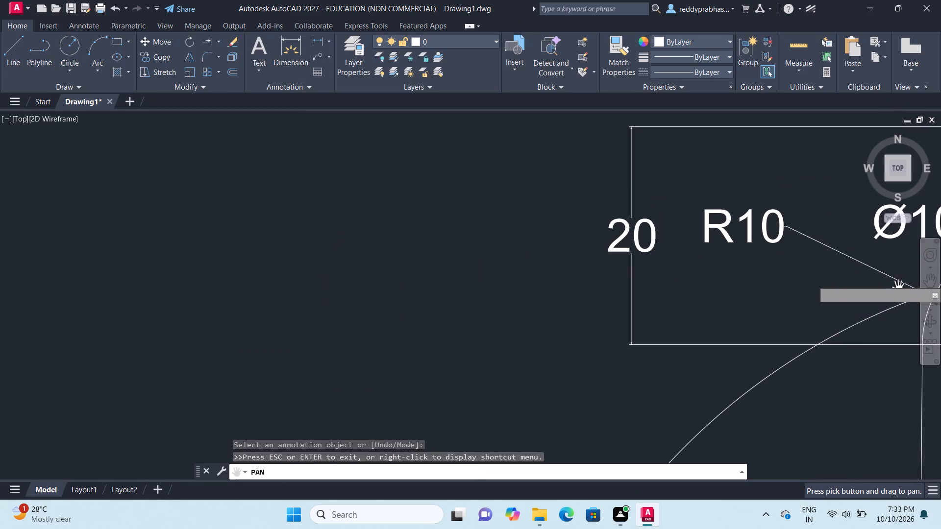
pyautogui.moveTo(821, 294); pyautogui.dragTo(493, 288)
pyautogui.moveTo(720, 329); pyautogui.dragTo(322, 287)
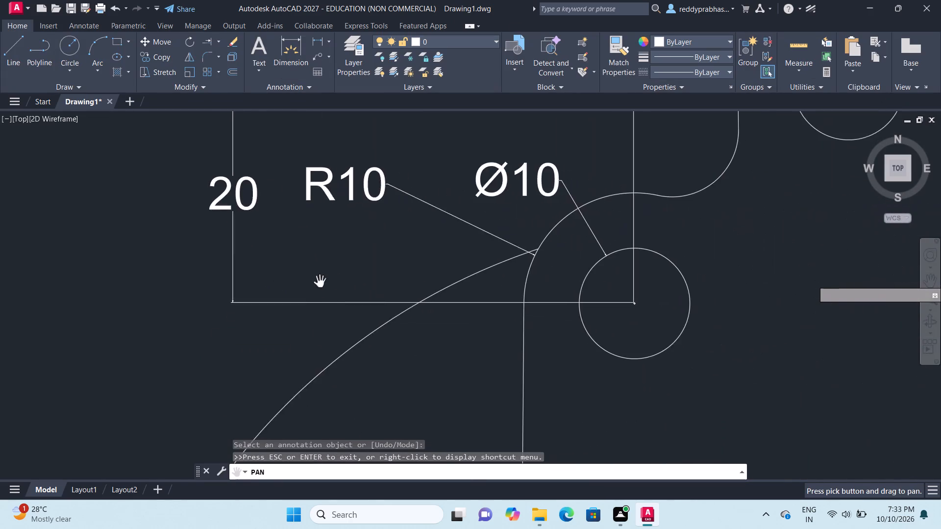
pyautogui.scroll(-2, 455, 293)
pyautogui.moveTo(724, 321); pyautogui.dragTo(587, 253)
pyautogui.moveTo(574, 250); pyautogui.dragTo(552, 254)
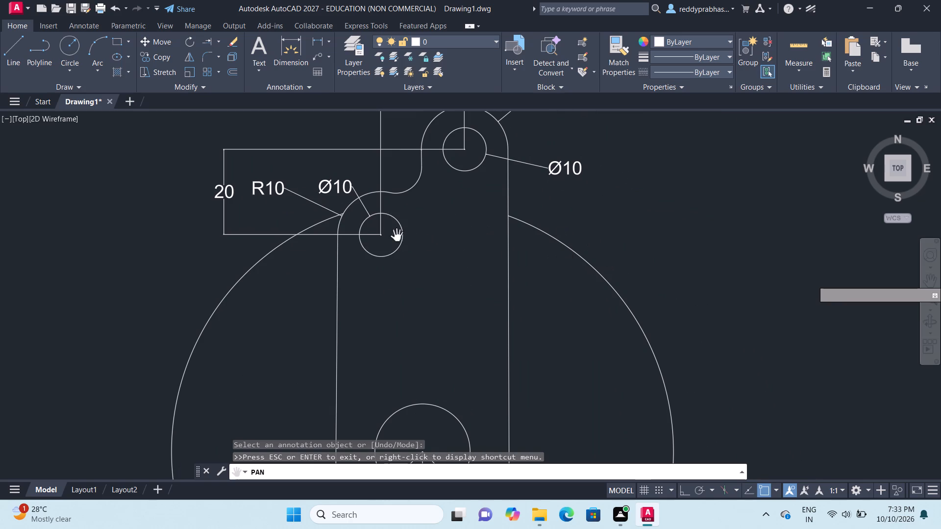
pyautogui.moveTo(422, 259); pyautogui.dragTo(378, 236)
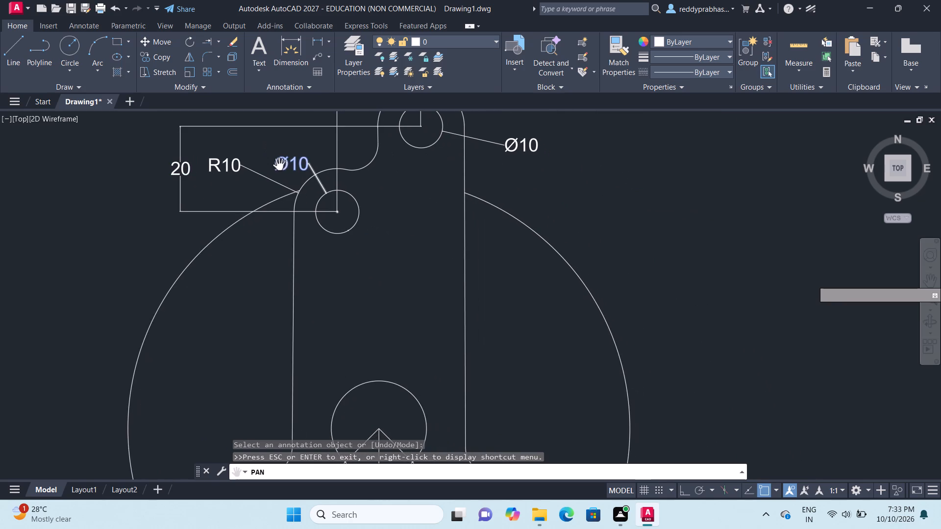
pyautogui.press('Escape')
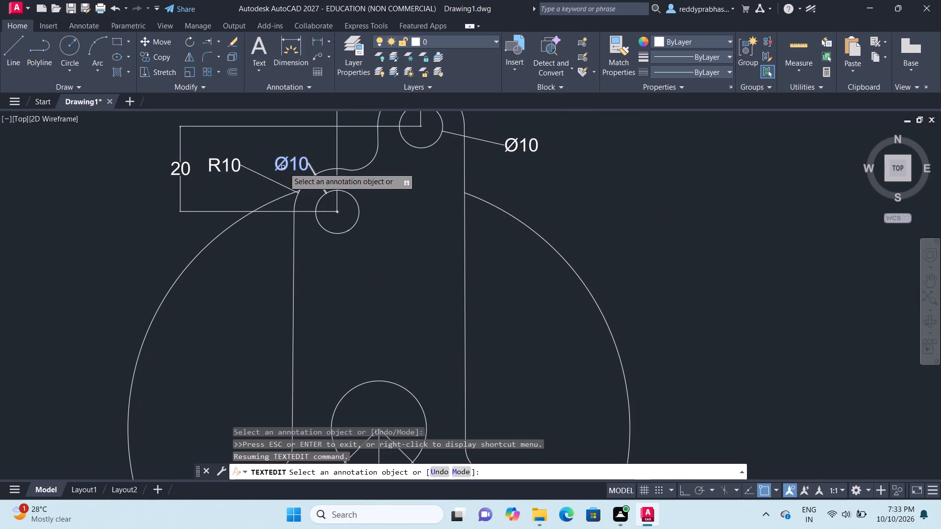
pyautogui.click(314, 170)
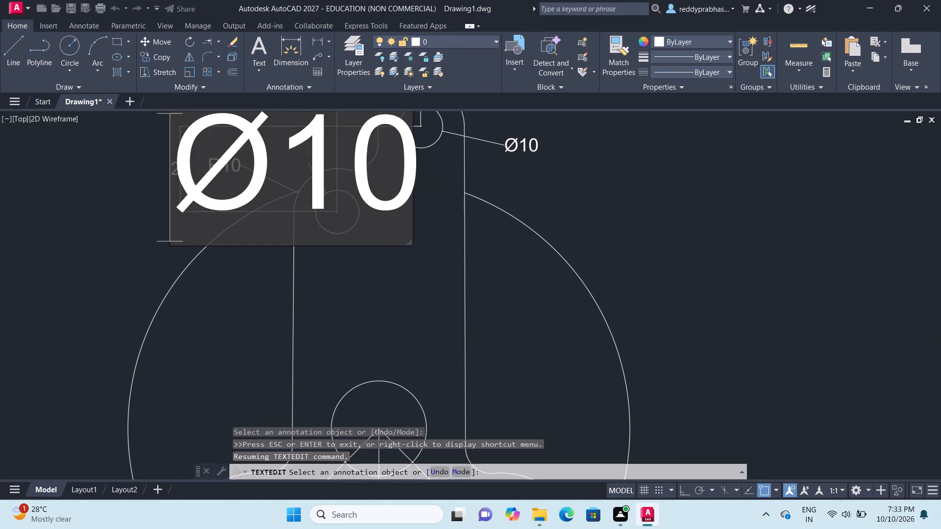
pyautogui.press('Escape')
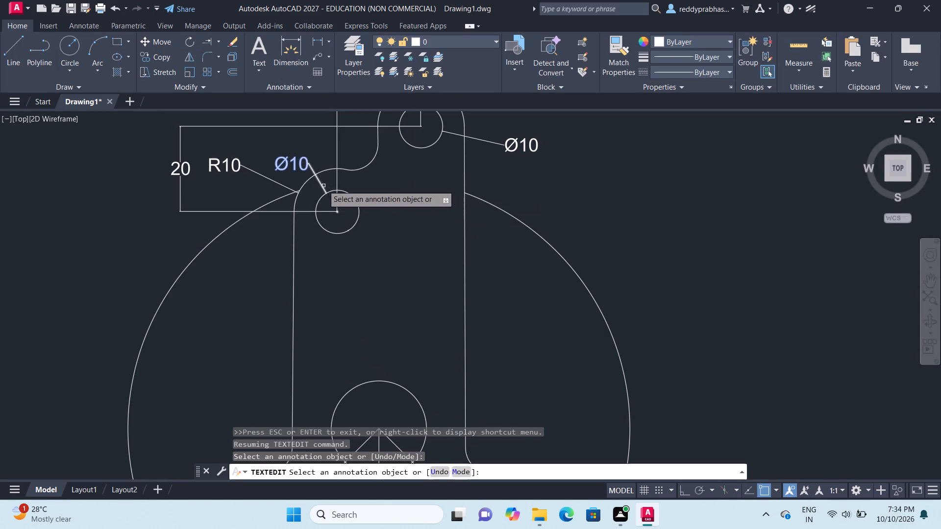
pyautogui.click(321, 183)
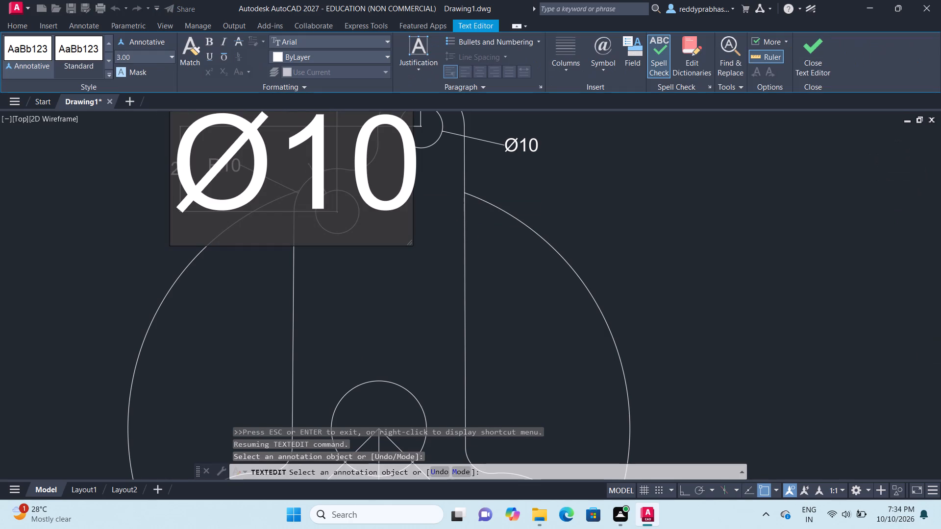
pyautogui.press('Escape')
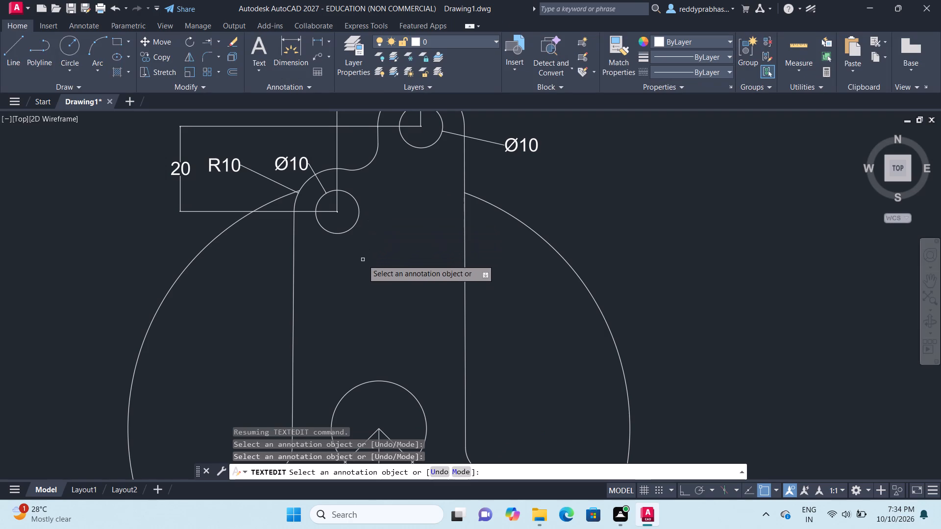
# Add a vertical linear dimension between the centres of the lower lug hole and the central hole, placed outside the large circle.
pyautogui.click(922, 280)
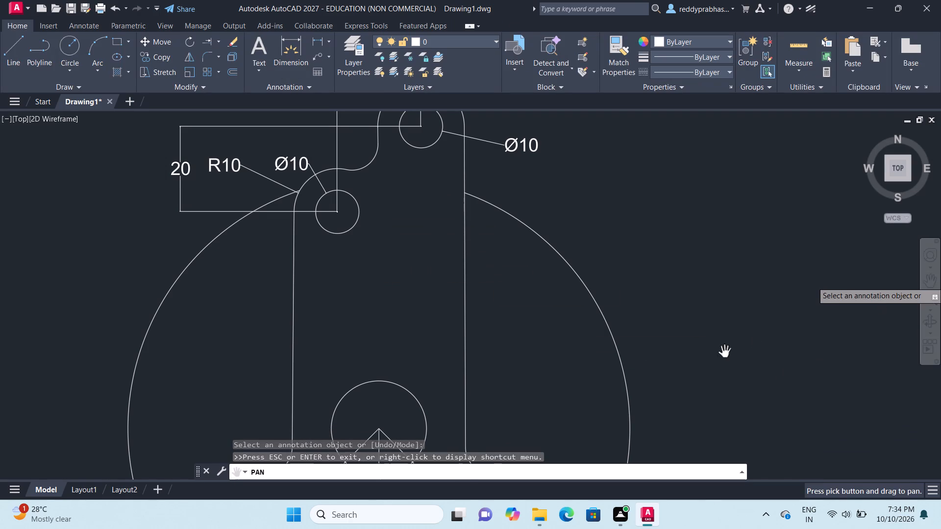
pyautogui.moveTo(710, 366); pyautogui.dragTo(708, 360)
pyautogui.moveTo(707, 359); pyautogui.dragTo(702, 350)
pyautogui.click(702, 350)
pyautogui.click(699, 345)
pyautogui.doubleClick(696, 341)
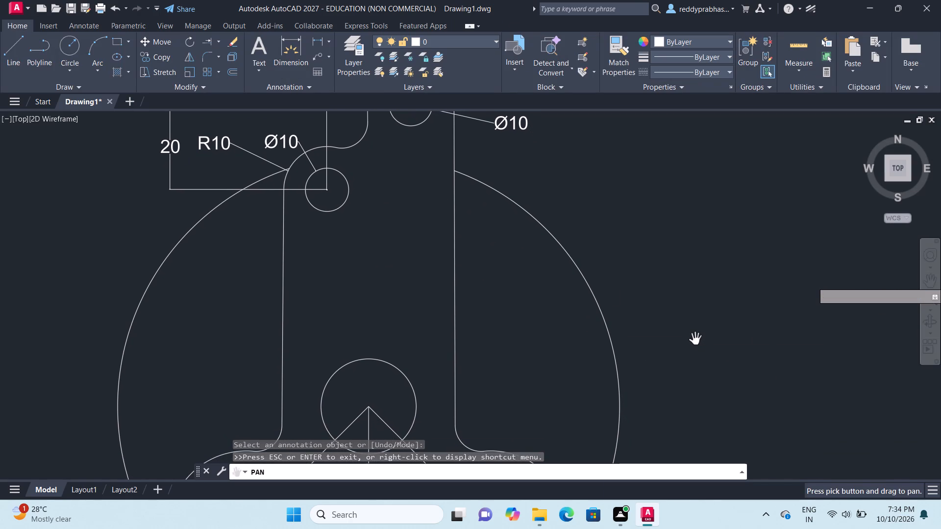
pyautogui.press('Escape')
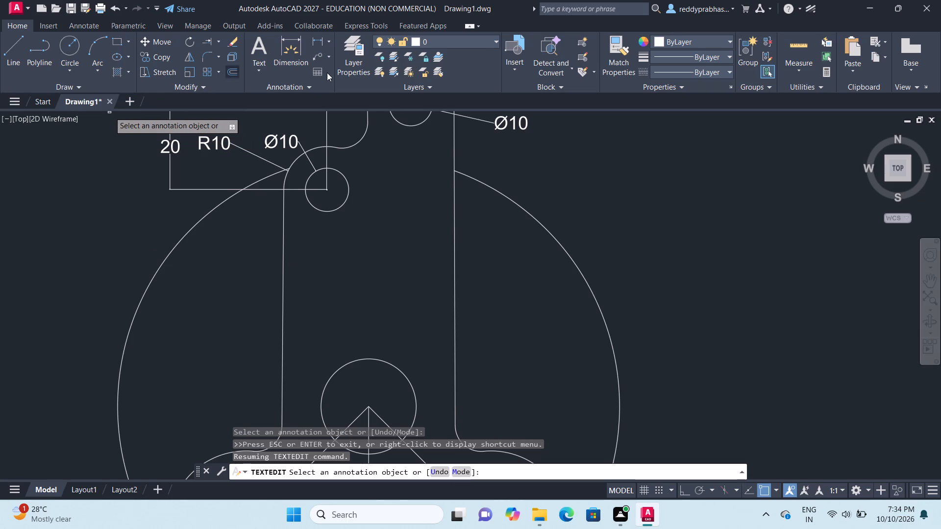
pyautogui.click(321, 39)
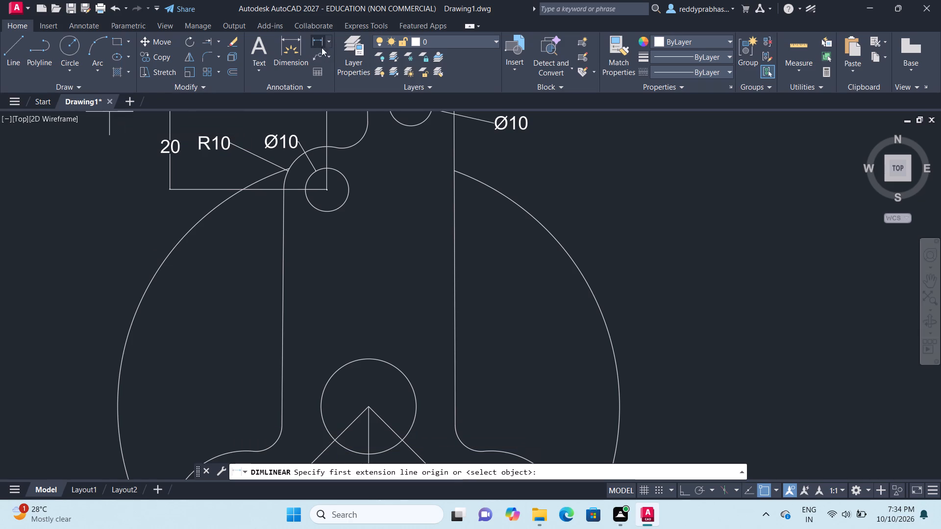
pyautogui.click(330, 189)
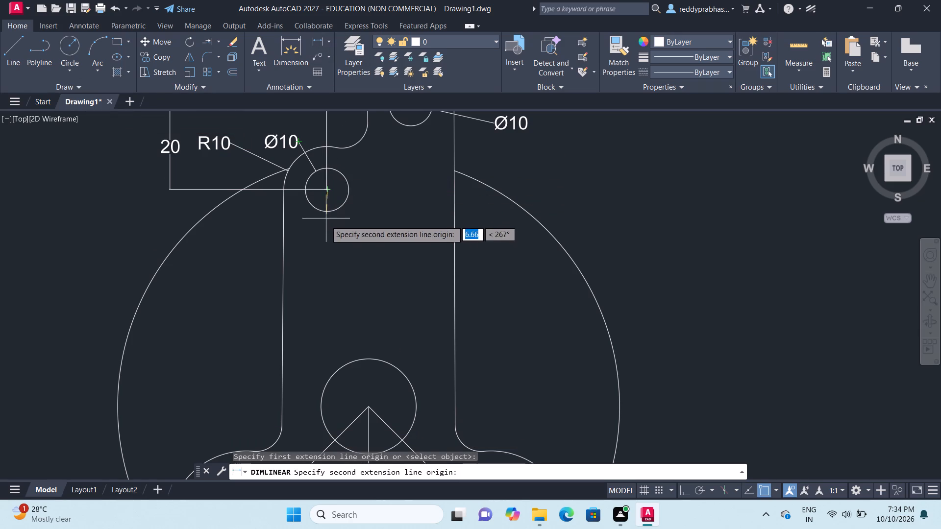
pyautogui.click(371, 409)
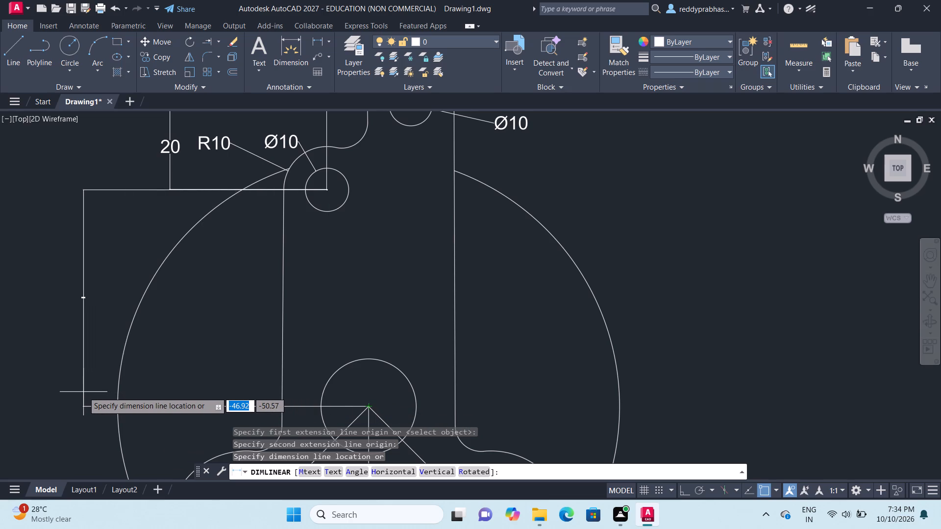
pyautogui.click(95, 397)
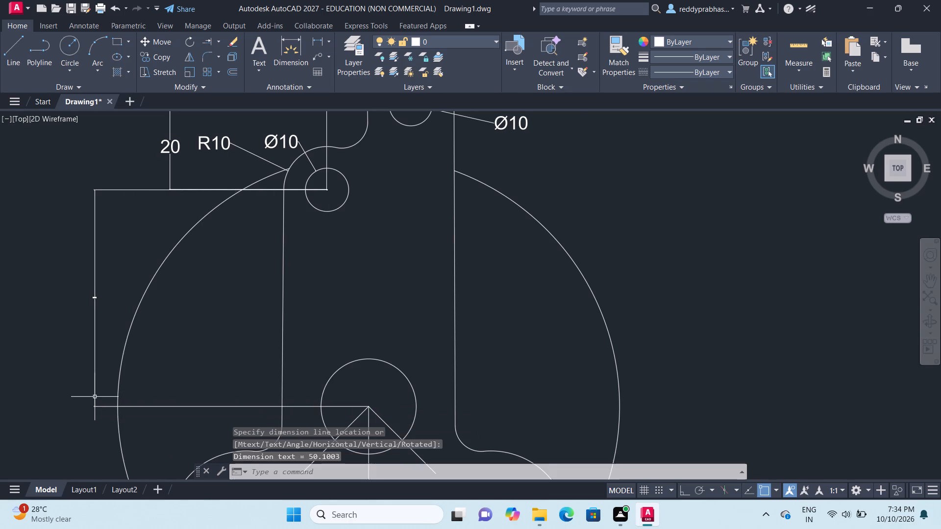
# Replace the text of the vertical dimension between the lower lug hole and the central hole with 50 at a text height of 3.00.
pyautogui.scroll(4, 90, 388)
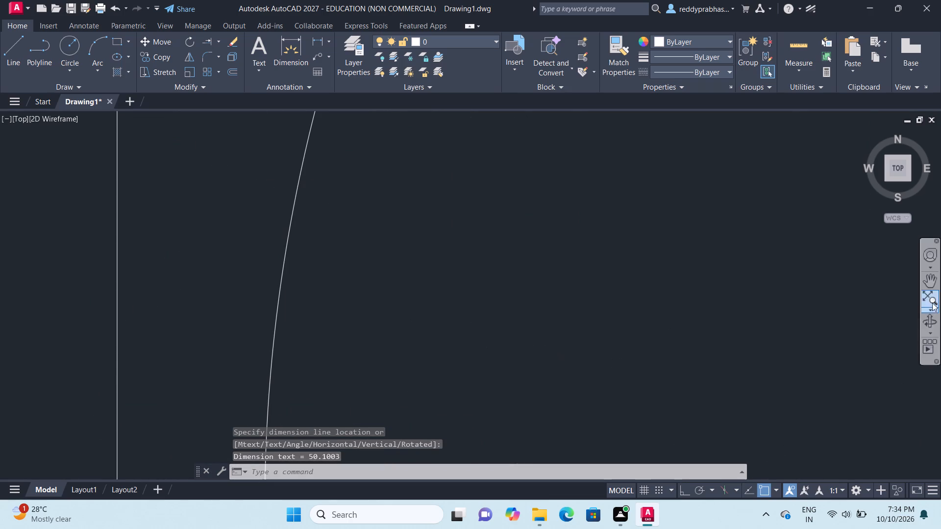
pyautogui.click(933, 283)
pyautogui.moveTo(587, 279); pyautogui.dragTo(630, 375)
pyautogui.moveTo(330, 219); pyautogui.dragTo(338, 321)
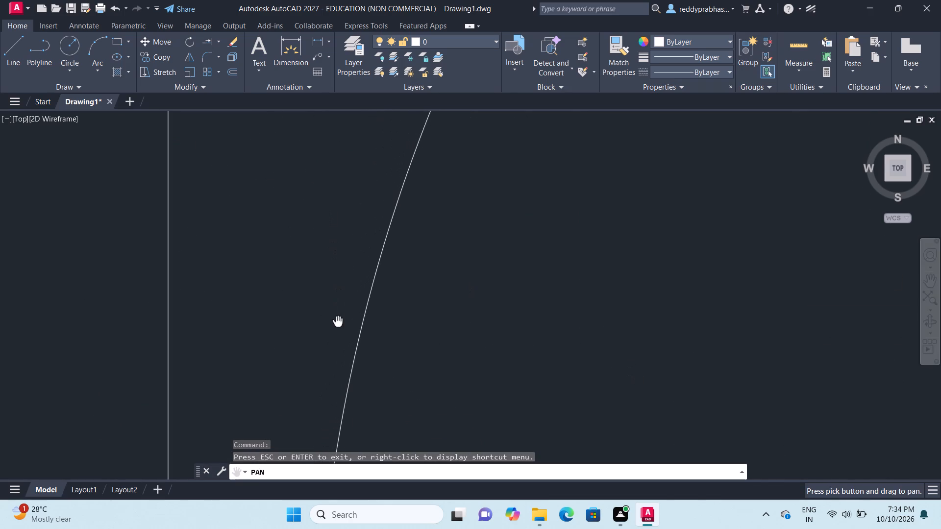
pyautogui.scroll(-4, 332, 320)
pyautogui.scroll(3, 323, 306)
pyautogui.moveTo(273, 224); pyautogui.dragTo(273, 228)
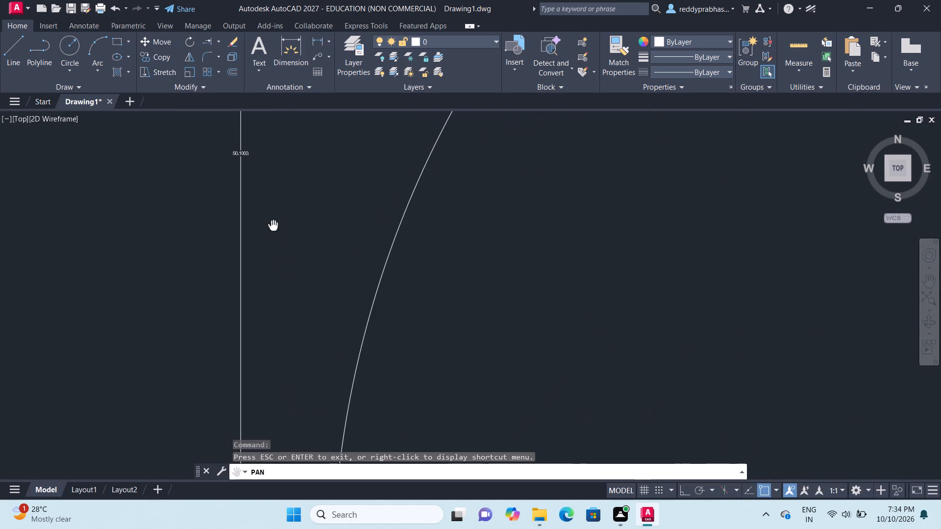
pyautogui.moveTo(273, 228); pyautogui.dragTo(271, 342)
pyautogui.scroll(2, 263, 336)
pyautogui.moveTo(247, 249); pyautogui.dragTo(265, 354)
pyautogui.scroll(3, 261, 343)
pyautogui.moveTo(233, 276); pyautogui.dragTo(357, 417)
pyautogui.click(357, 417)
pyautogui.press('Escape')
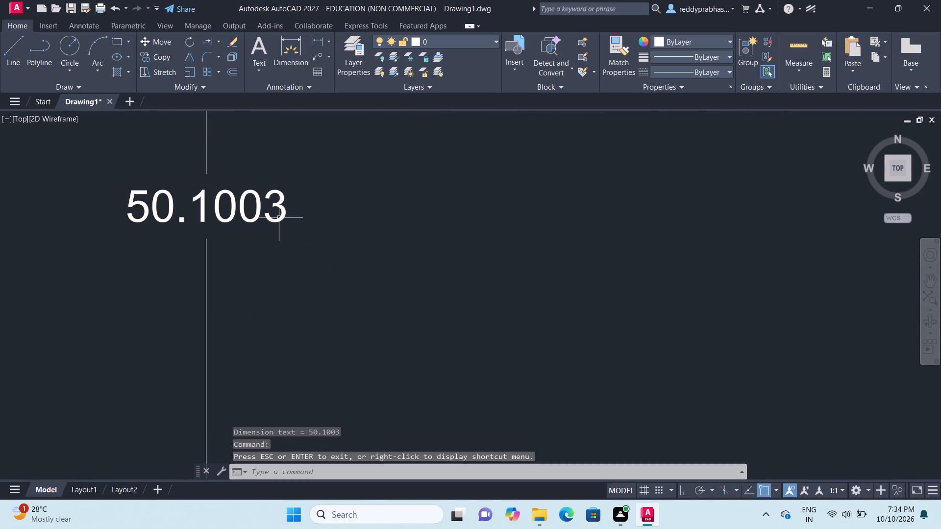
pyautogui.tripleClick(272, 205)
pyautogui.press('Right')
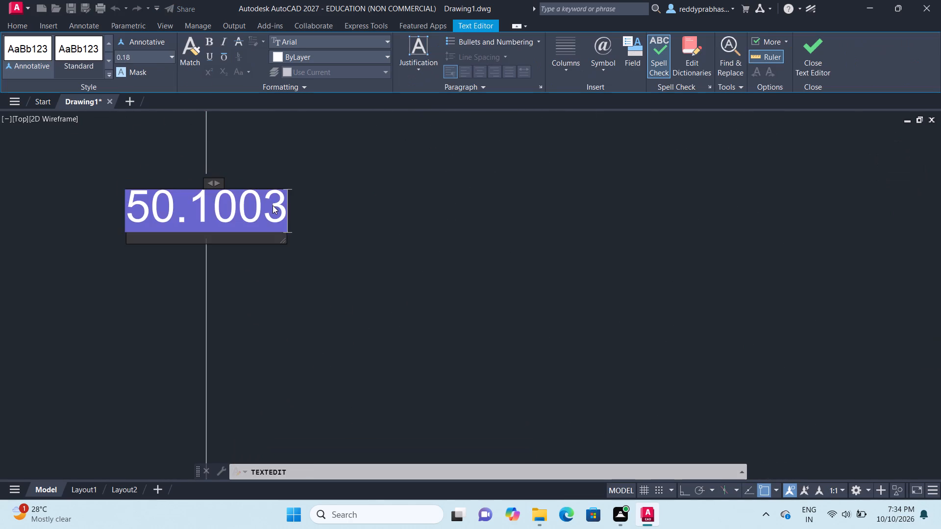
pyautogui.press('BackSpace')
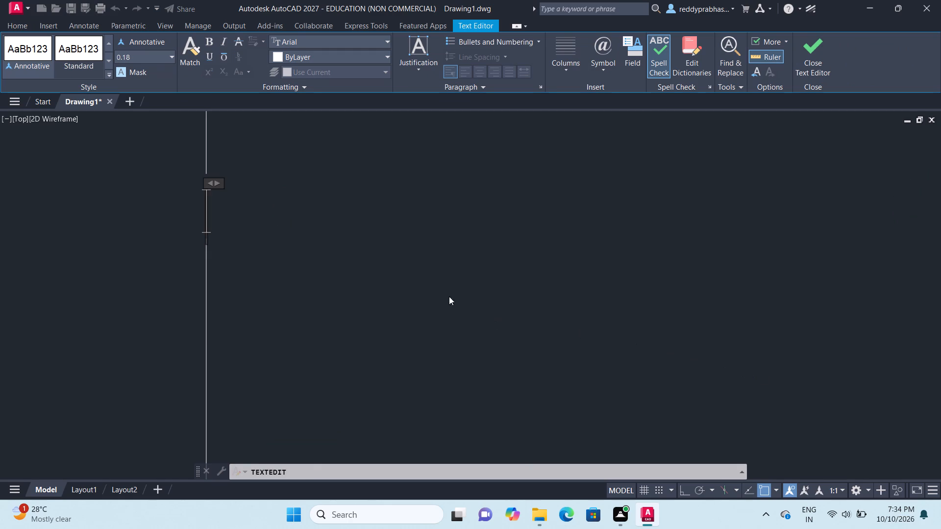
pyautogui.click(170, 56)
pyautogui.click(156, 69)
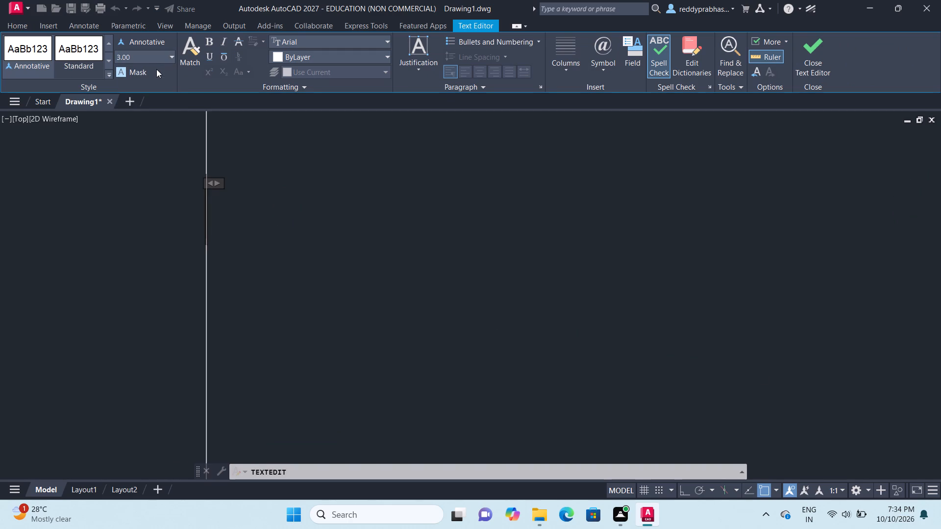
pyautogui.write('50')
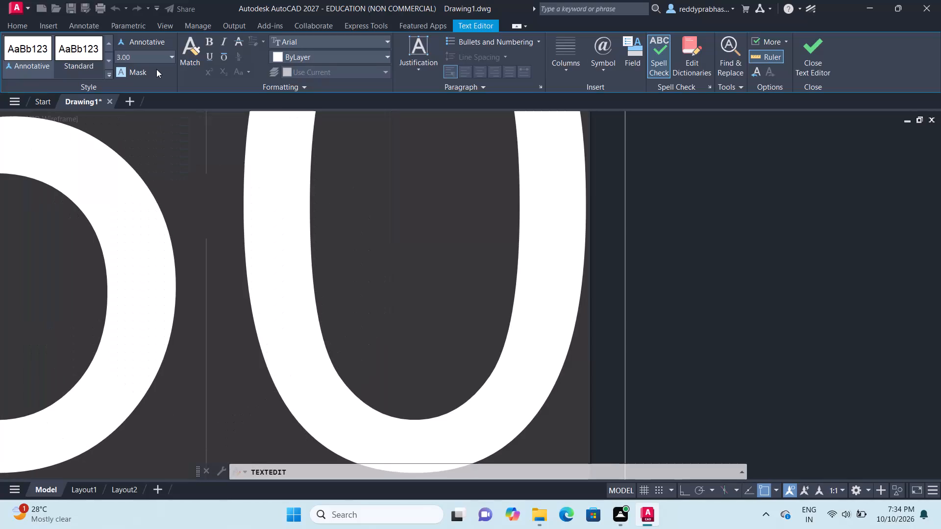
pyautogui.doubleClick(817, 44)
# Add a radius dimension to the rounded left end of the curved slot, placing its label outside the large circle.
pyautogui.scroll(-7, 705, 300)
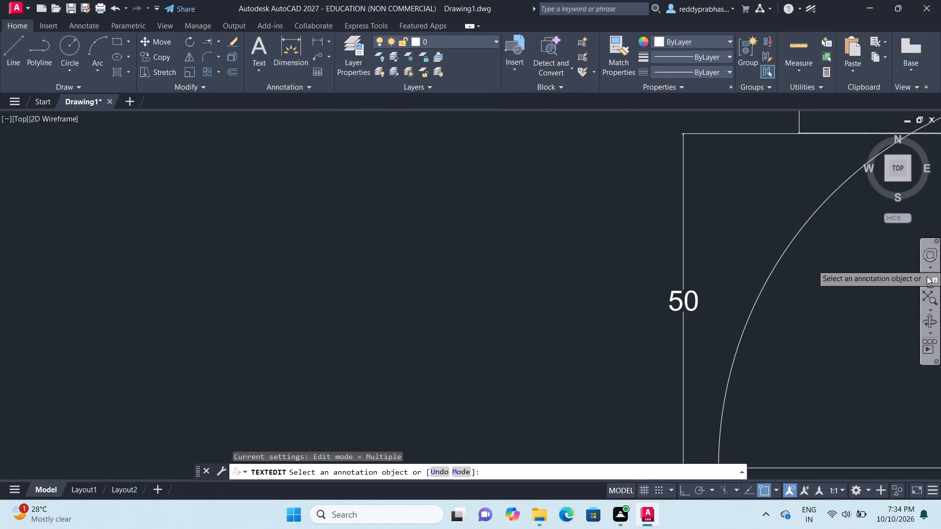
pyautogui.doubleClick(930, 286)
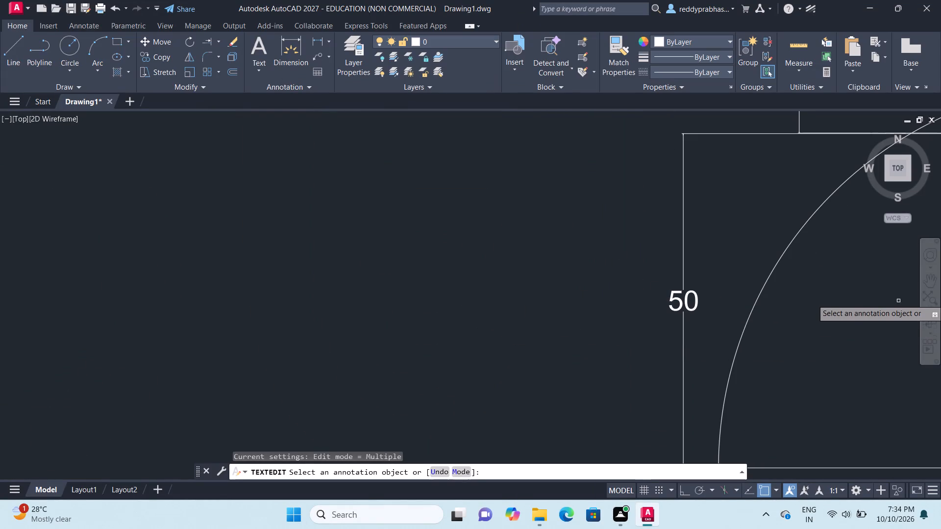
pyautogui.doubleClick(931, 277)
pyautogui.moveTo(892, 335); pyautogui.dragTo(554, 316)
pyautogui.moveTo(543, 312); pyautogui.dragTo(536, 309)
pyautogui.scroll(-2, 524, 305)
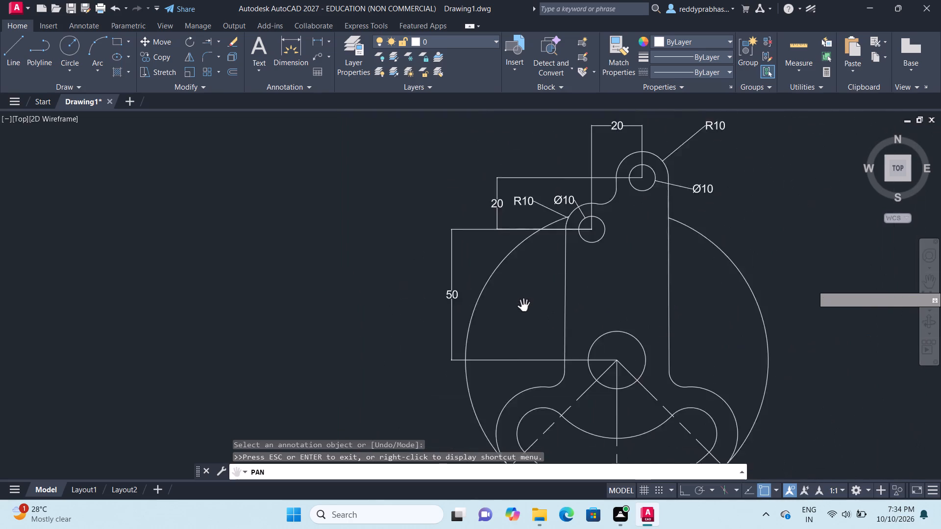
pyautogui.scroll(-1, 524, 305)
pyautogui.moveTo(594, 322); pyautogui.dragTo(493, 295)
pyautogui.click(493, 295)
pyautogui.scroll(1, 476, 291)
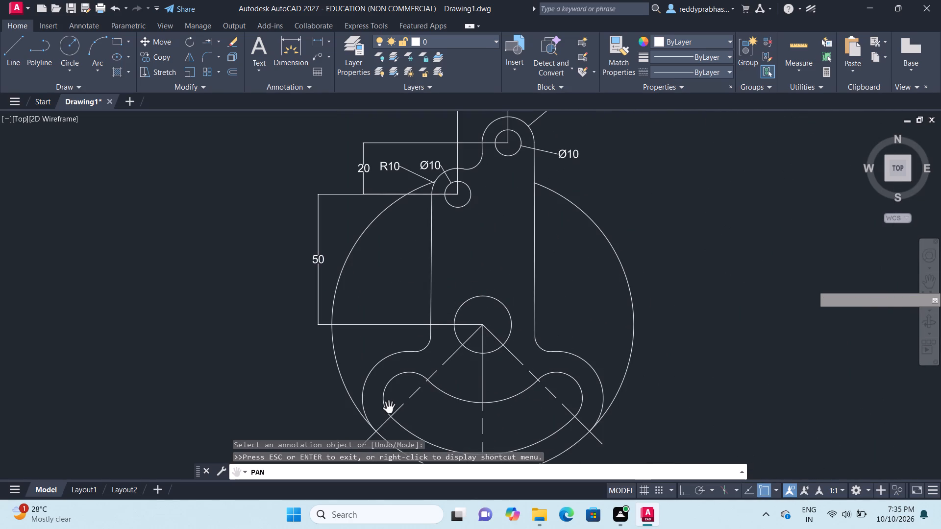
pyautogui.press('Escape')
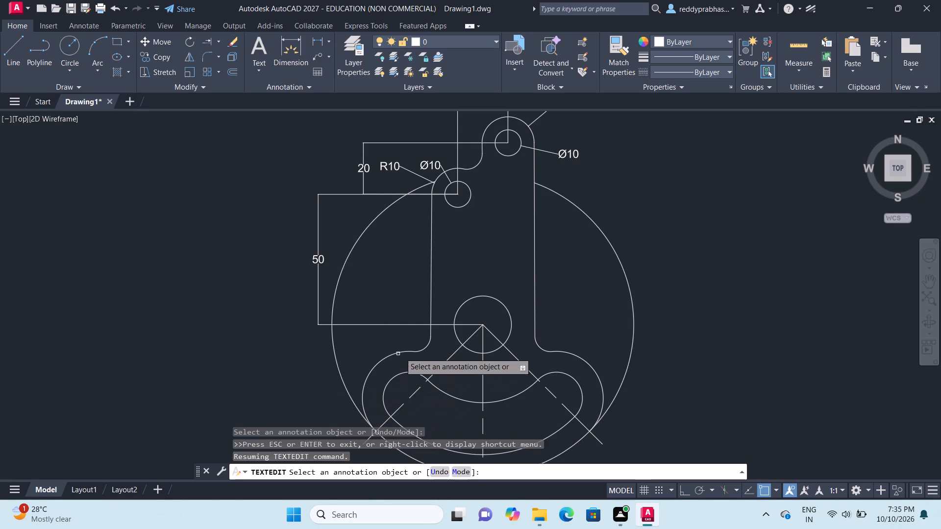
pyautogui.doubleClick(327, 42)
pyautogui.click(327, 42)
pyautogui.doubleClick(347, 163)
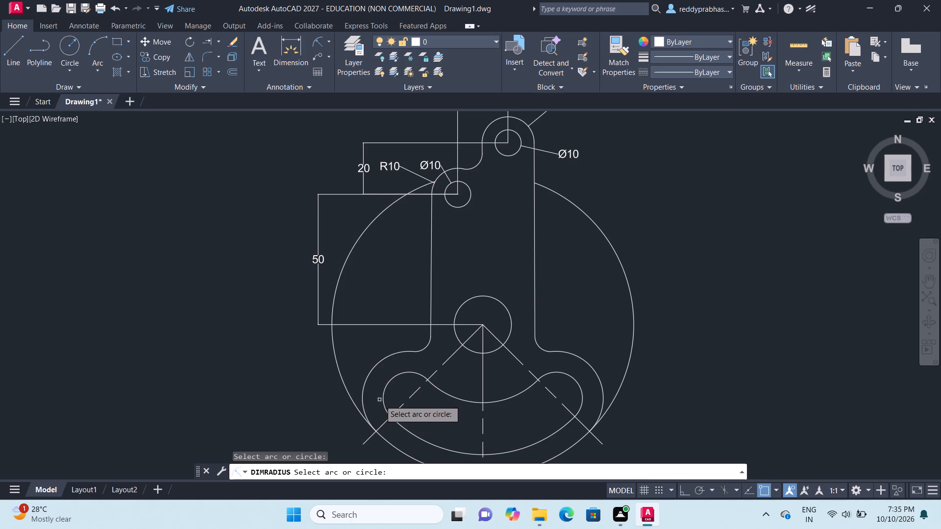
pyautogui.click(383, 401)
pyautogui.click(313, 413)
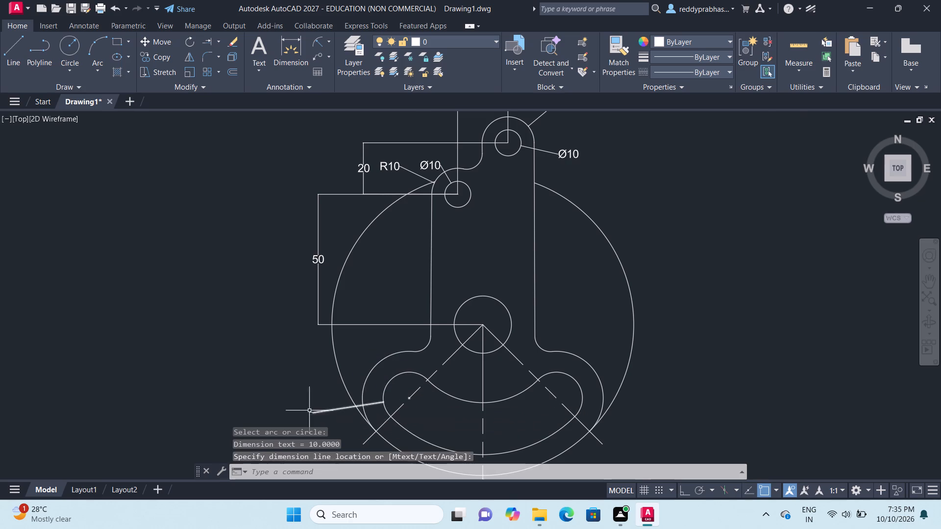
# Replace the text of the radius dimension on the curved slot's rounded left end with R10 at a text height of 3.00.
pyautogui.scroll(3, 309, 410)
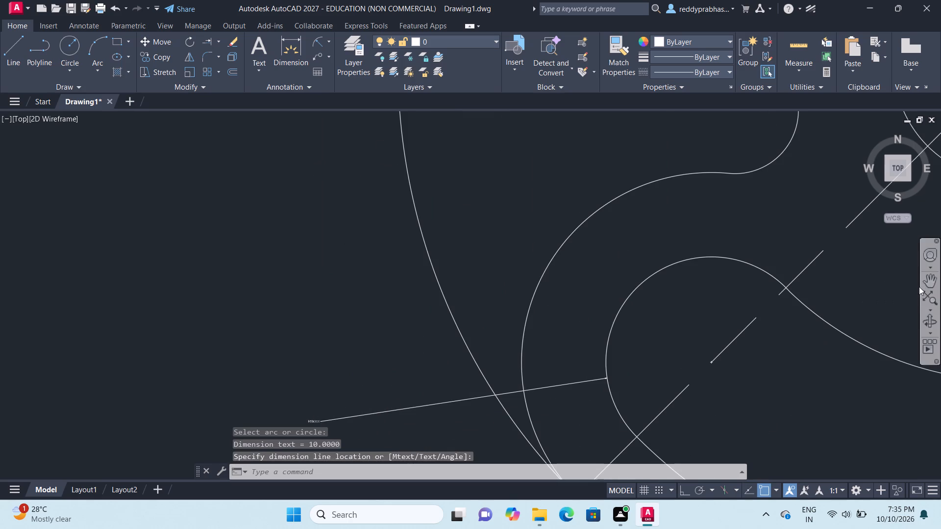
pyautogui.click(922, 282)
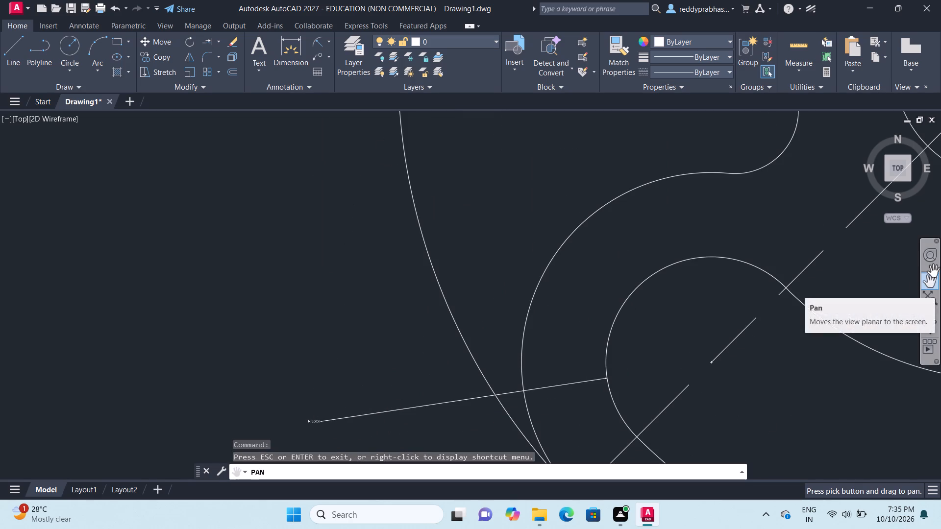
pyautogui.moveTo(334, 361); pyautogui.dragTo(345, 219)
pyautogui.click(345, 216)
pyautogui.moveTo(338, 291); pyautogui.dragTo(348, 271)
pyautogui.click(348, 270)
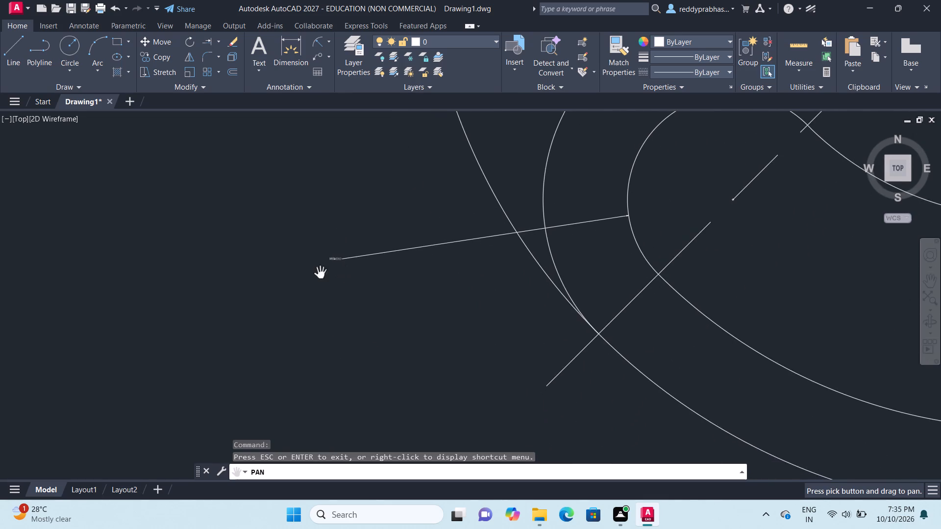
pyautogui.moveTo(319, 273); pyautogui.dragTo(333, 297)
pyautogui.scroll(3, 401, 303)
pyautogui.moveTo(175, 264); pyautogui.dragTo(233, 309)
pyautogui.moveTo(233, 309); pyautogui.dragTo(244, 309)
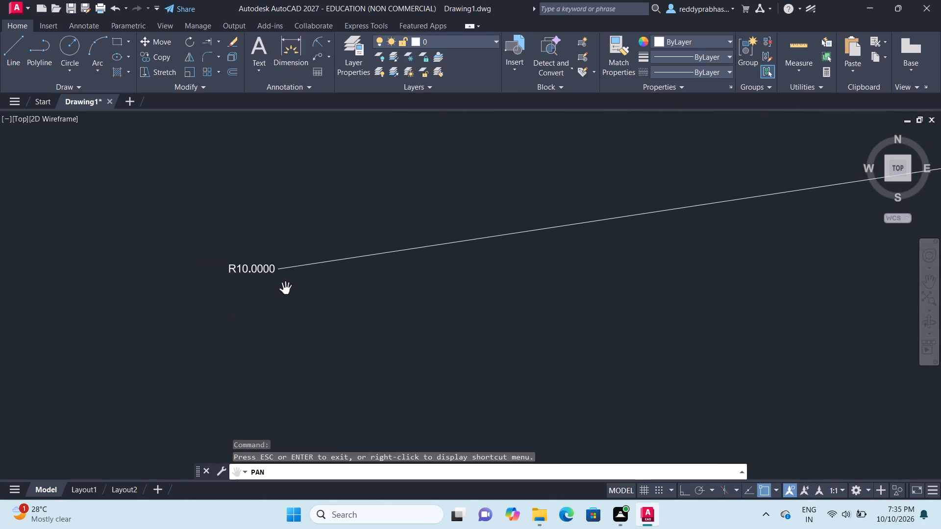
pyautogui.press('Escape')
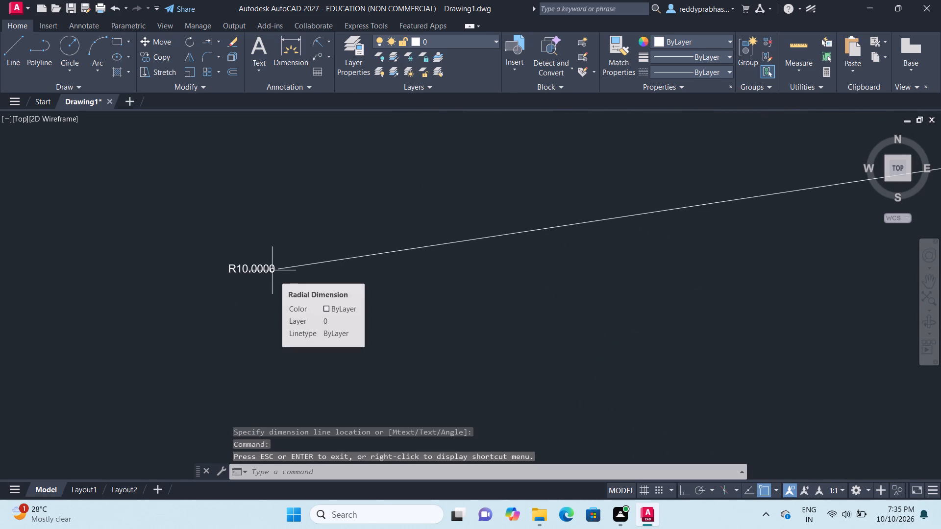
pyautogui.doubleClick(251, 266)
pyautogui.press('Right')
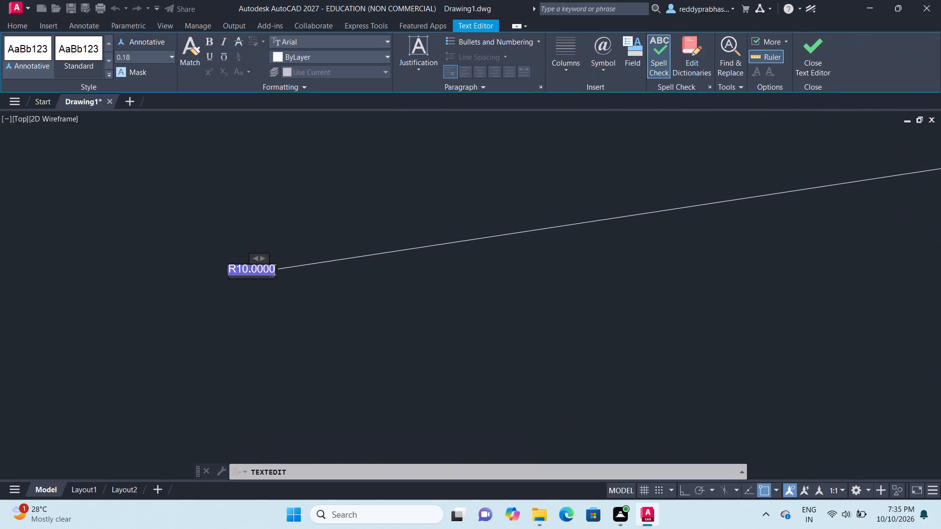
pyautogui.press('BackSpace')
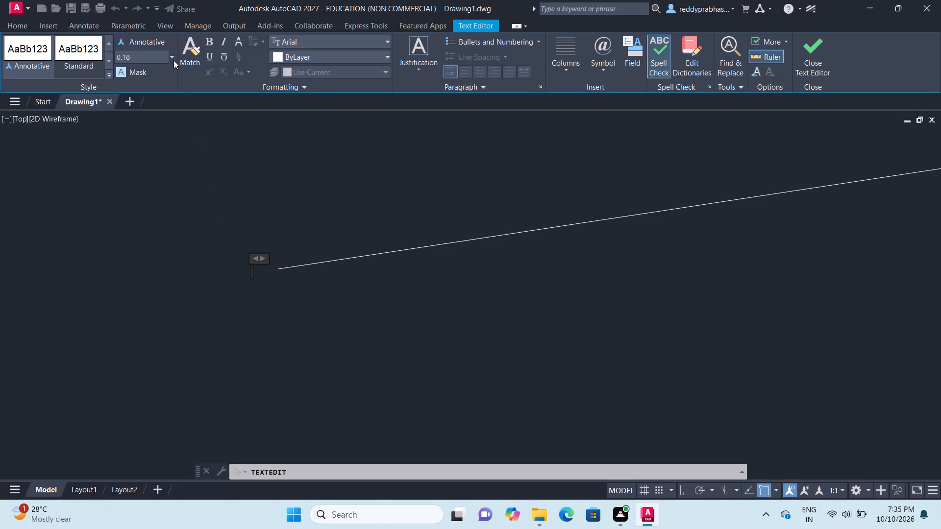
pyautogui.click(173, 57)
pyautogui.click(167, 66)
pyautogui.write('R10')
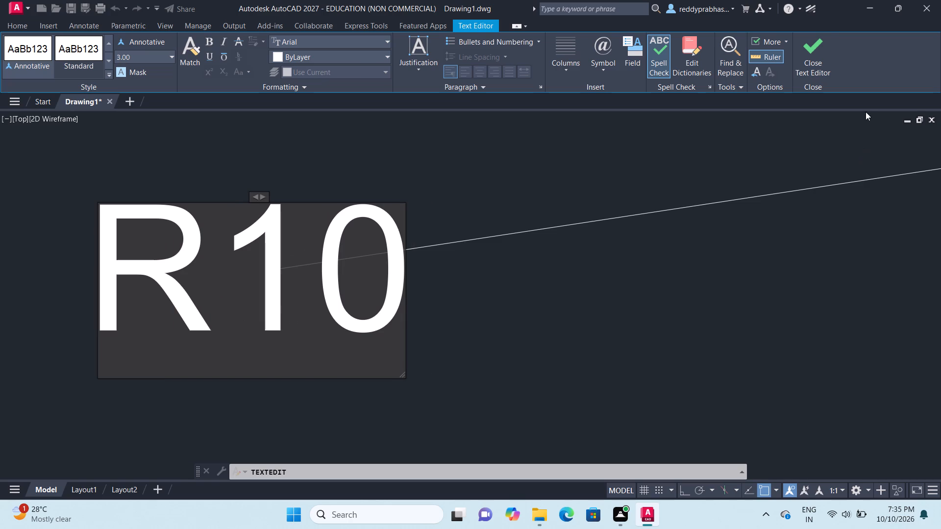
pyautogui.click(817, 66)
# Add an angular dimension between the left inclined centreline and the vertical centreline, placing its arc just below the large circle.
pyautogui.scroll(-4, 712, 268)
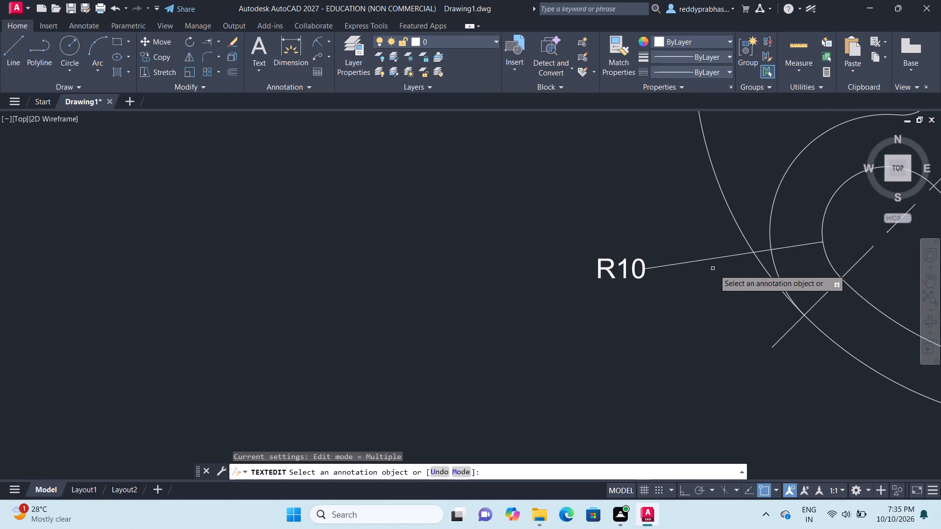
pyautogui.doubleClick(930, 284)
pyautogui.moveTo(858, 335); pyautogui.dragTo(726, 339)
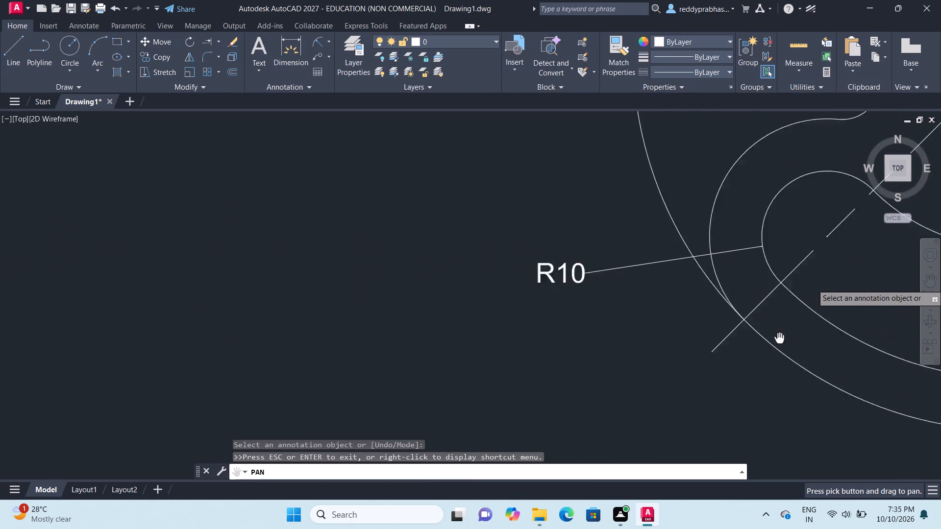
pyautogui.moveTo(726, 339); pyautogui.dragTo(279, 304)
pyautogui.scroll(-1, 493, 305)
pyautogui.moveTo(599, 298); pyautogui.dragTo(584, 323)
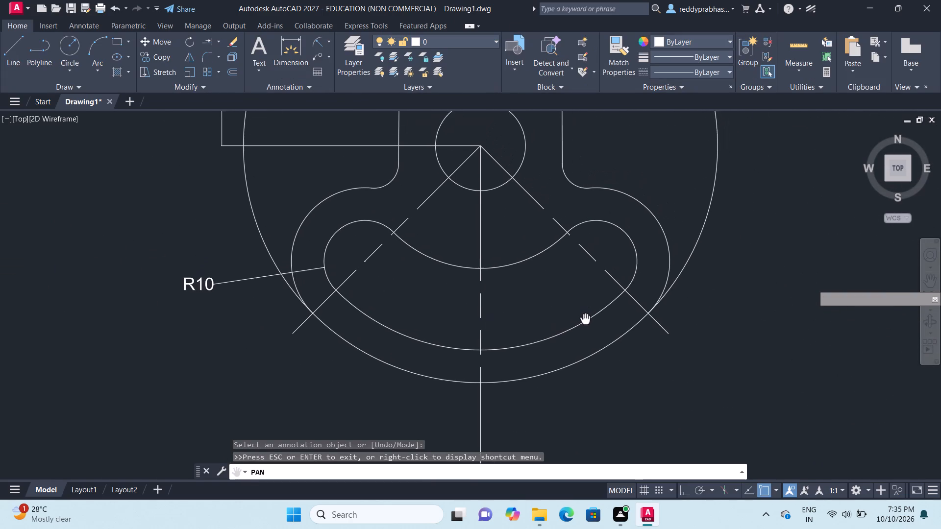
pyautogui.moveTo(584, 323); pyautogui.dragTo(531, 339)
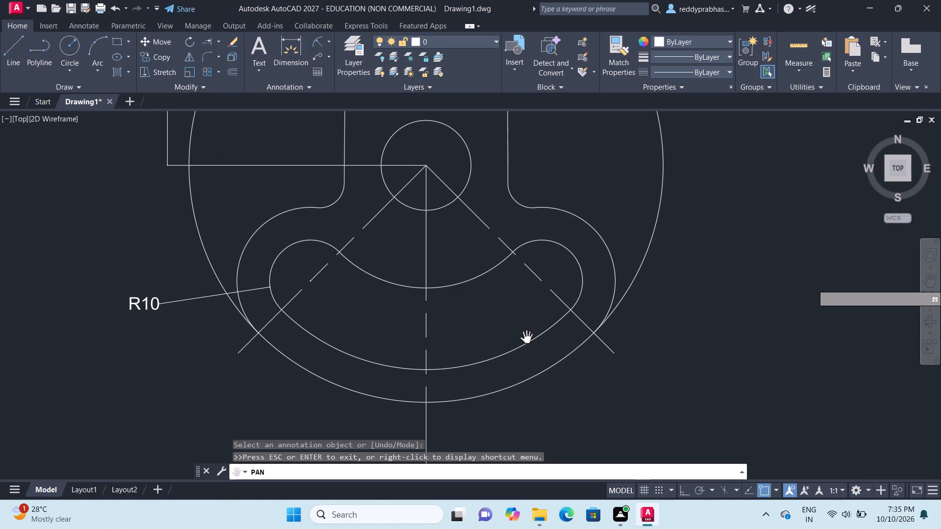
pyautogui.moveTo(527, 338); pyautogui.dragTo(502, 354)
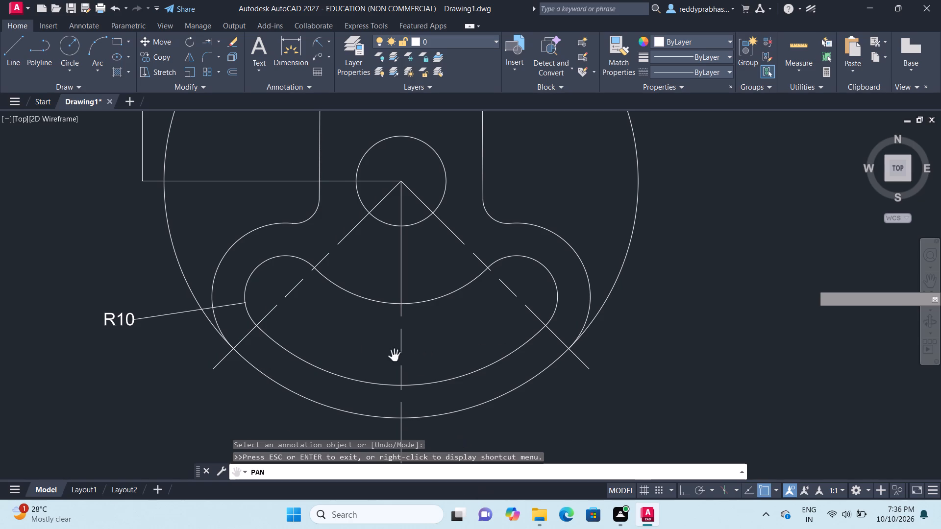
pyautogui.press('Escape')
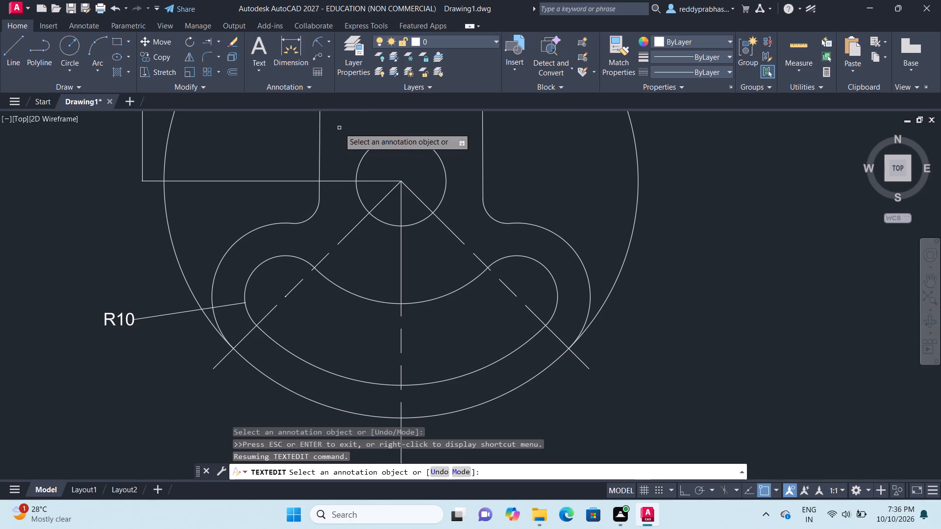
pyautogui.doubleClick(329, 36)
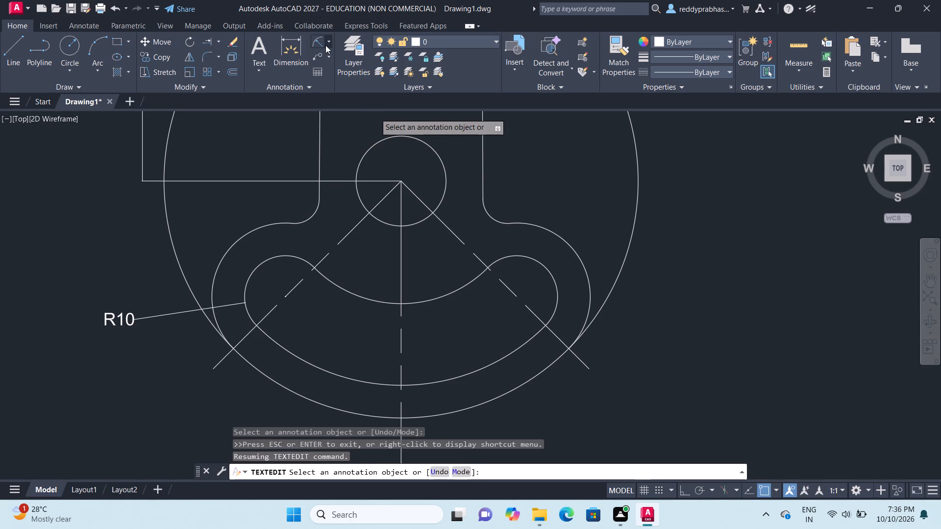
pyautogui.click(326, 39)
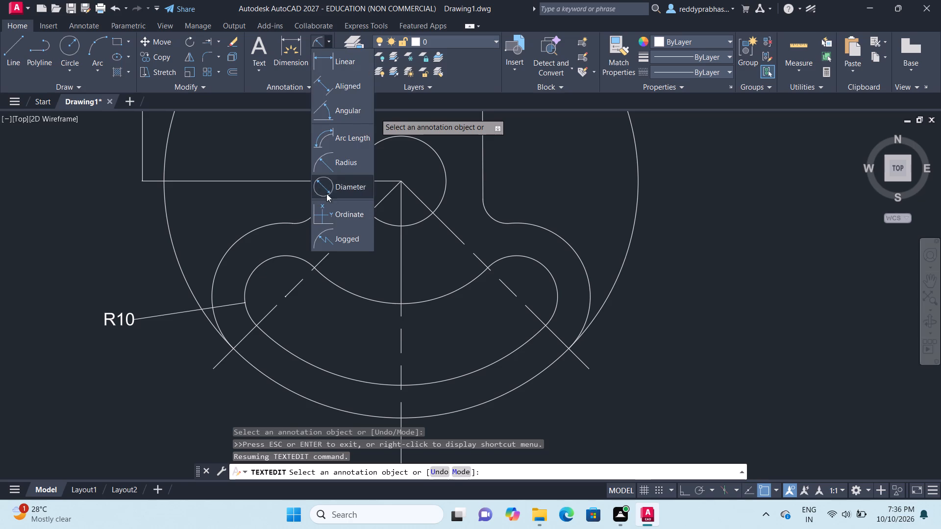
pyautogui.click(345, 116)
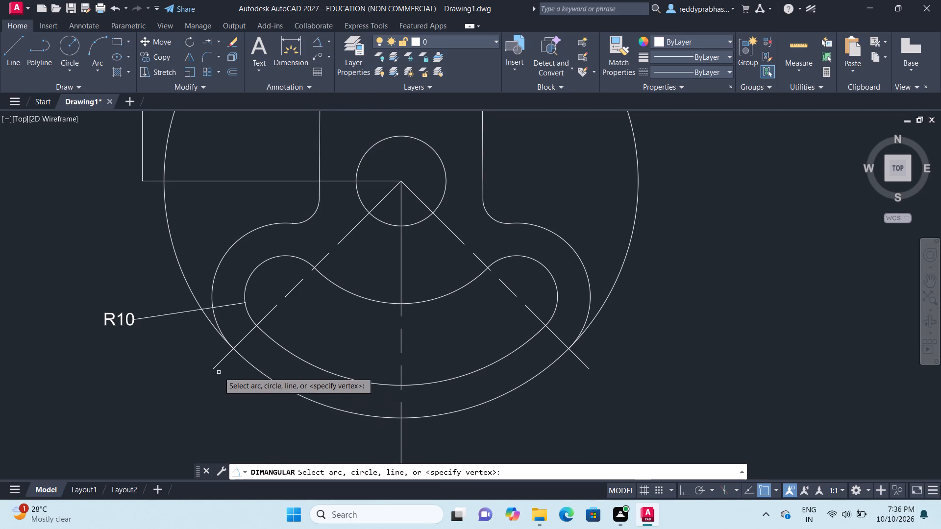
pyautogui.click(222, 363)
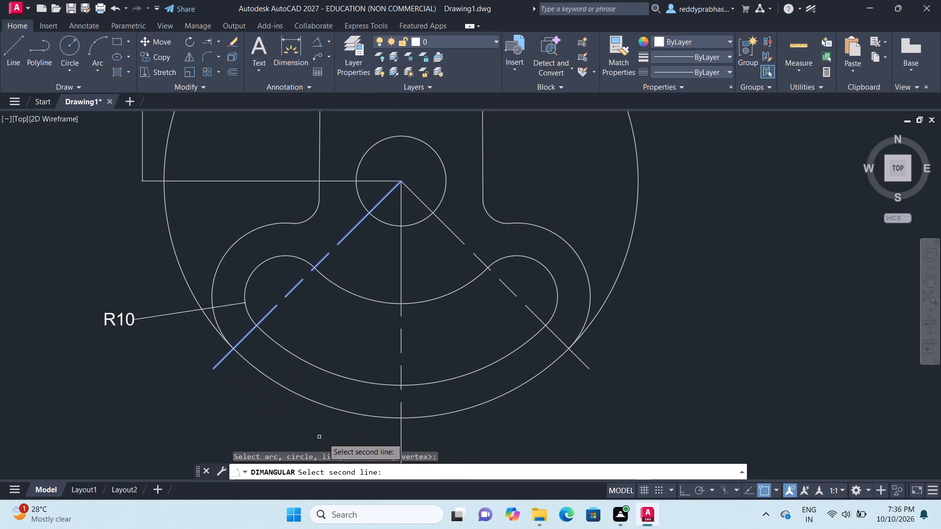
pyautogui.doubleClick(399, 438)
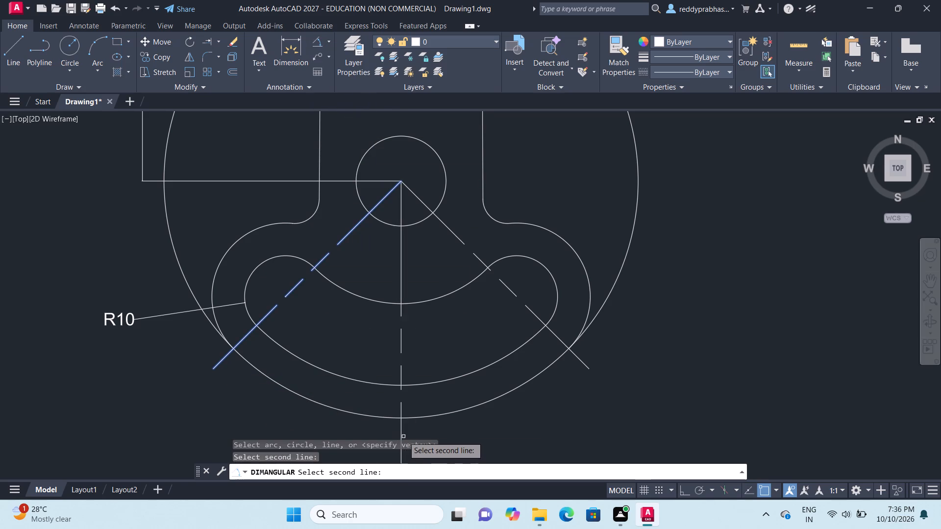
pyautogui.doubleClick(401, 437)
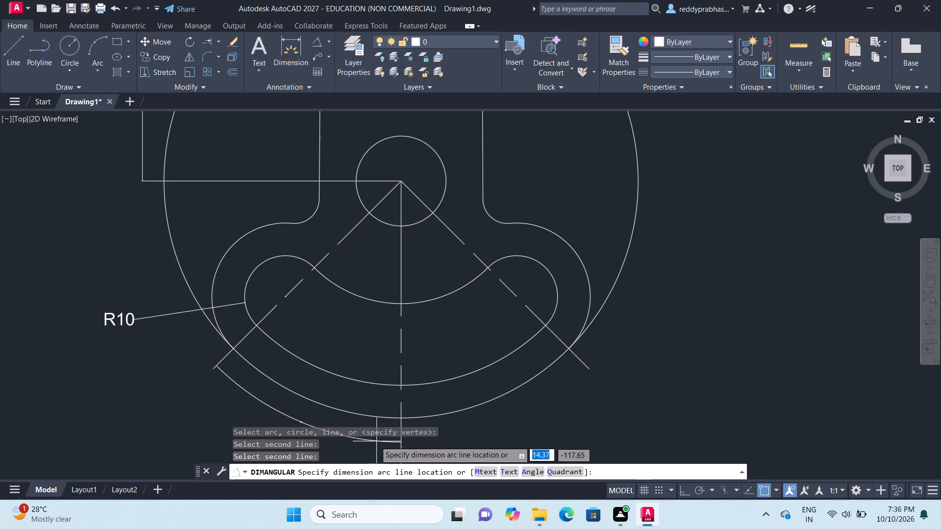
pyautogui.click(388, 442)
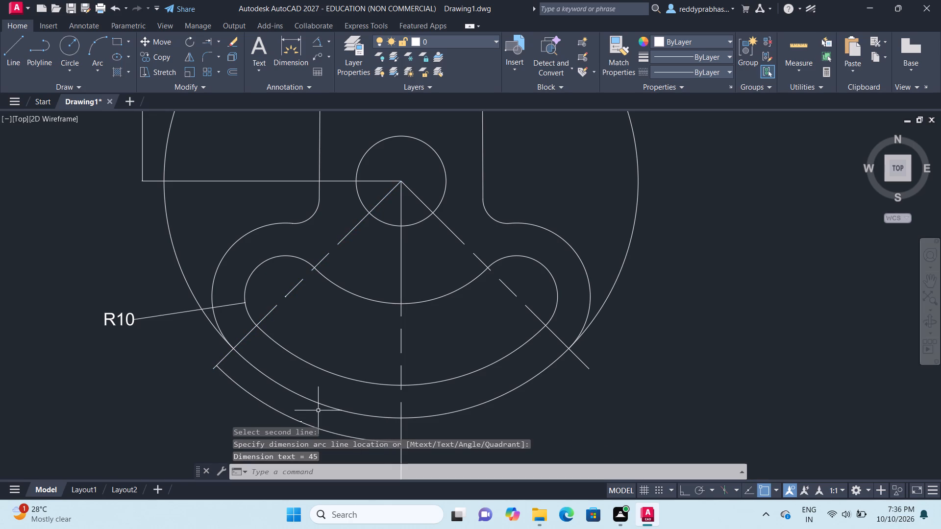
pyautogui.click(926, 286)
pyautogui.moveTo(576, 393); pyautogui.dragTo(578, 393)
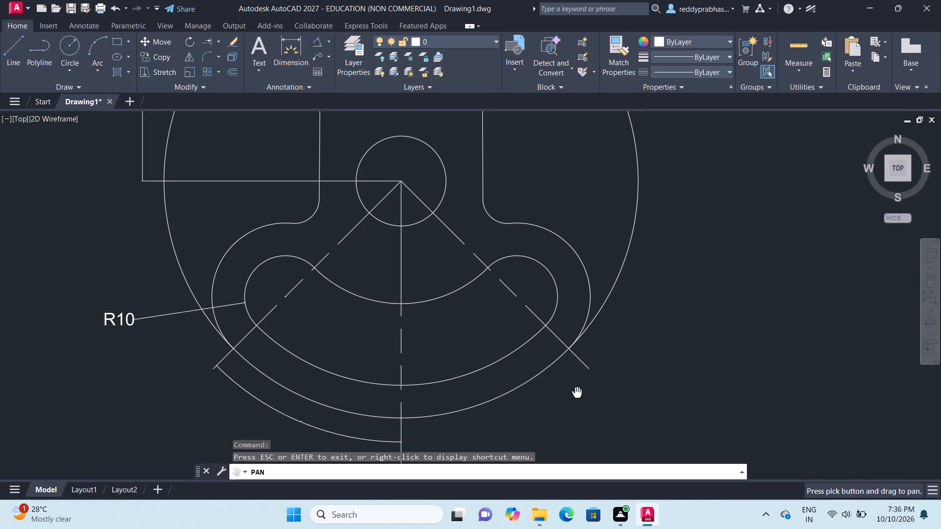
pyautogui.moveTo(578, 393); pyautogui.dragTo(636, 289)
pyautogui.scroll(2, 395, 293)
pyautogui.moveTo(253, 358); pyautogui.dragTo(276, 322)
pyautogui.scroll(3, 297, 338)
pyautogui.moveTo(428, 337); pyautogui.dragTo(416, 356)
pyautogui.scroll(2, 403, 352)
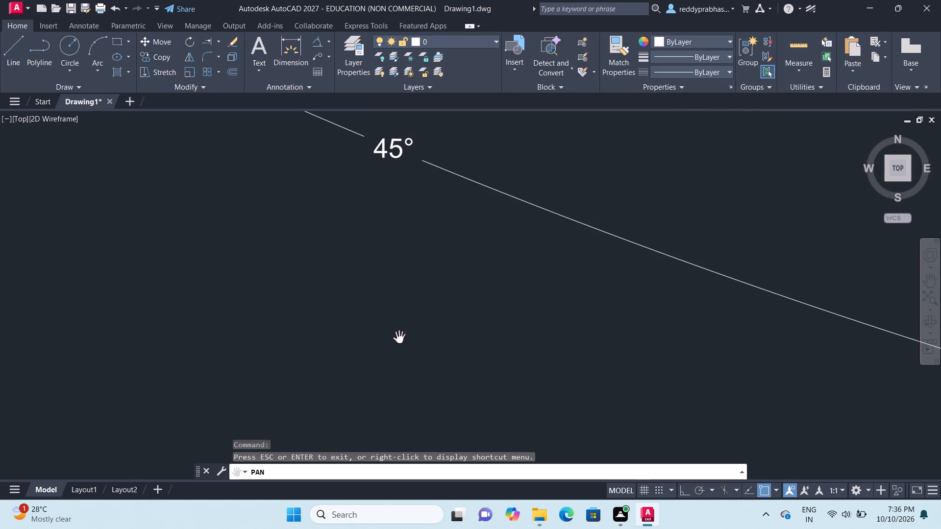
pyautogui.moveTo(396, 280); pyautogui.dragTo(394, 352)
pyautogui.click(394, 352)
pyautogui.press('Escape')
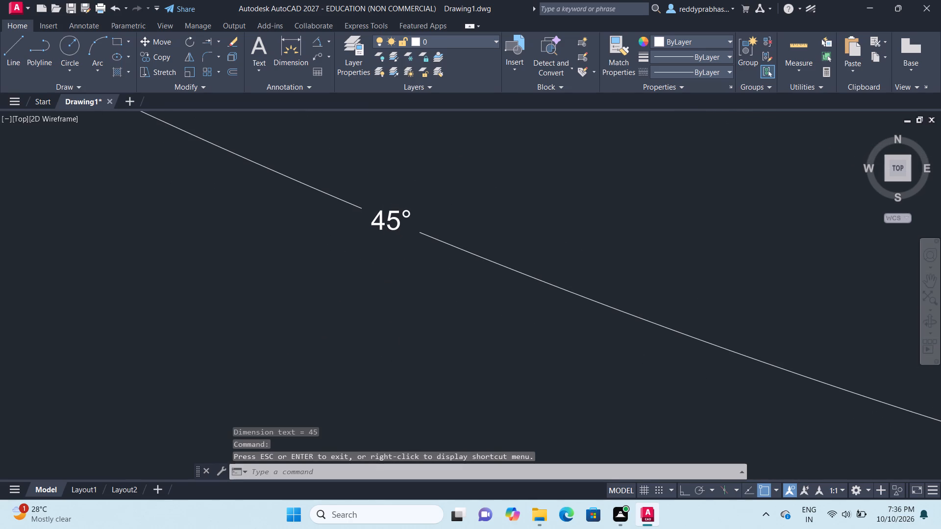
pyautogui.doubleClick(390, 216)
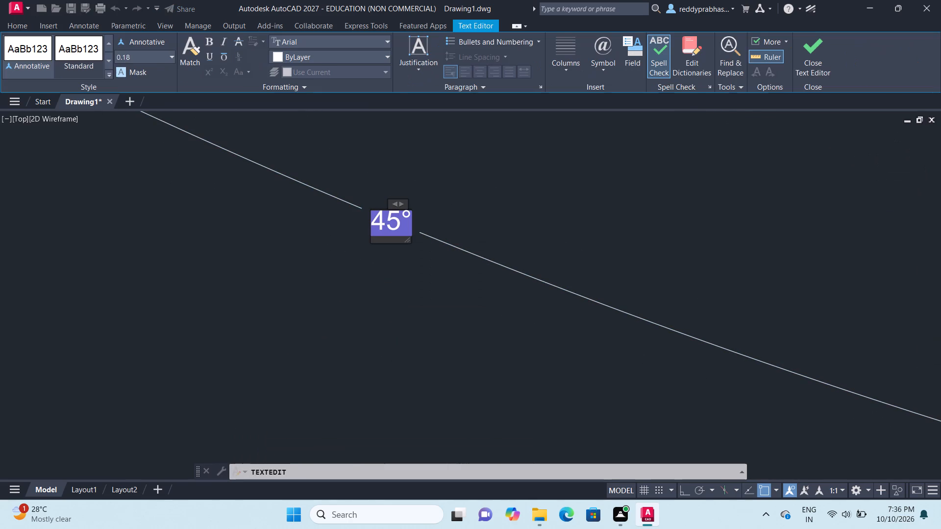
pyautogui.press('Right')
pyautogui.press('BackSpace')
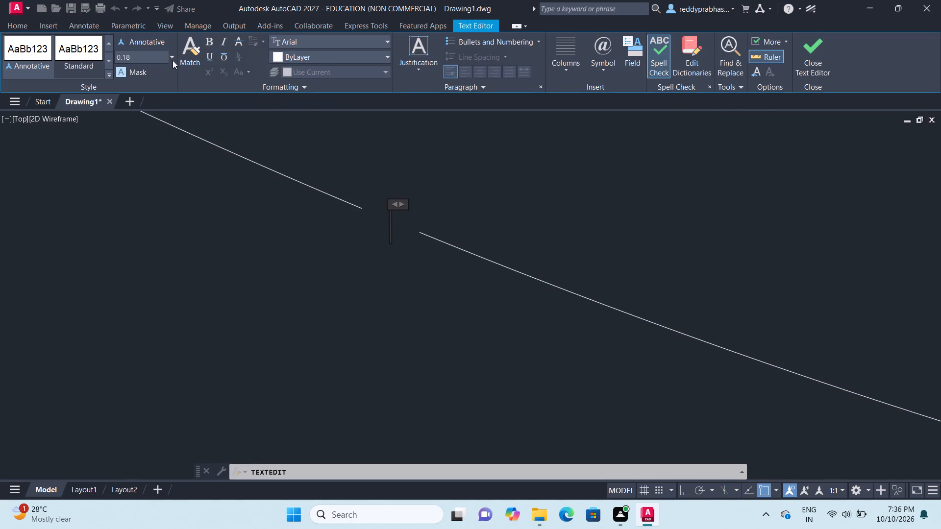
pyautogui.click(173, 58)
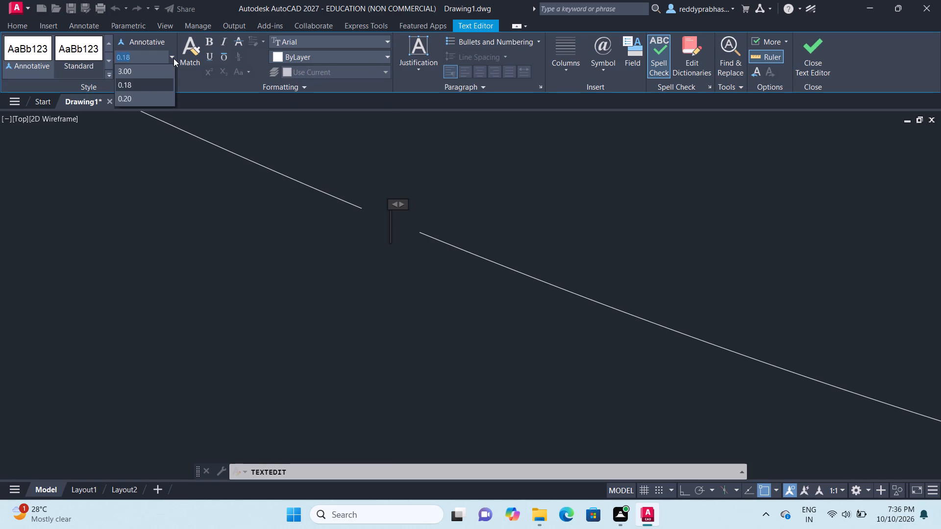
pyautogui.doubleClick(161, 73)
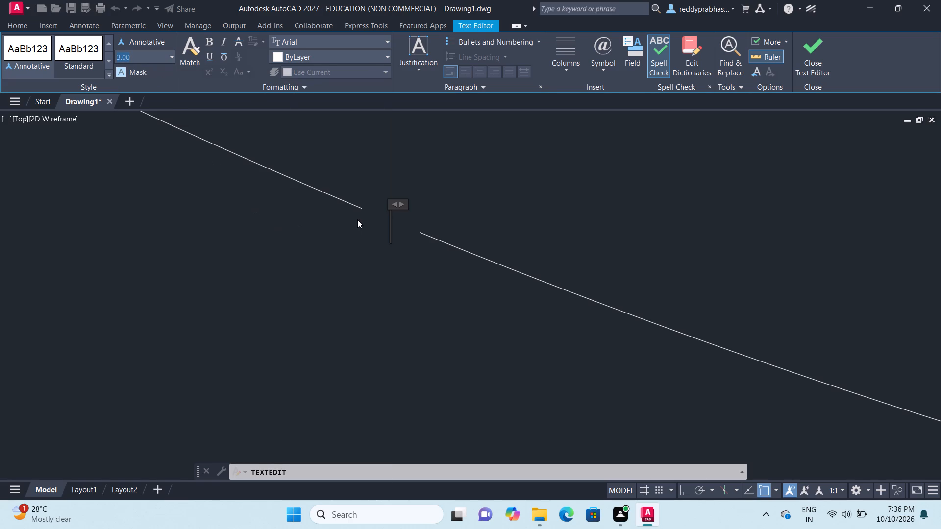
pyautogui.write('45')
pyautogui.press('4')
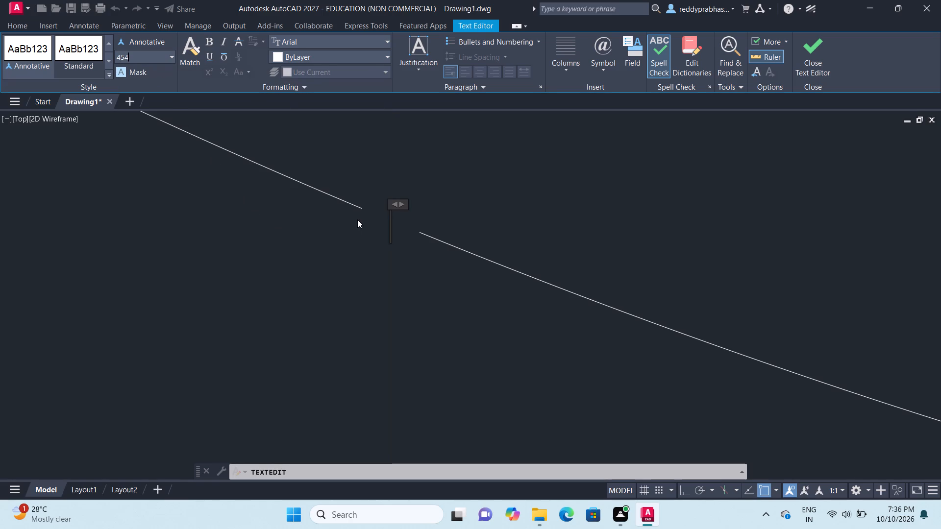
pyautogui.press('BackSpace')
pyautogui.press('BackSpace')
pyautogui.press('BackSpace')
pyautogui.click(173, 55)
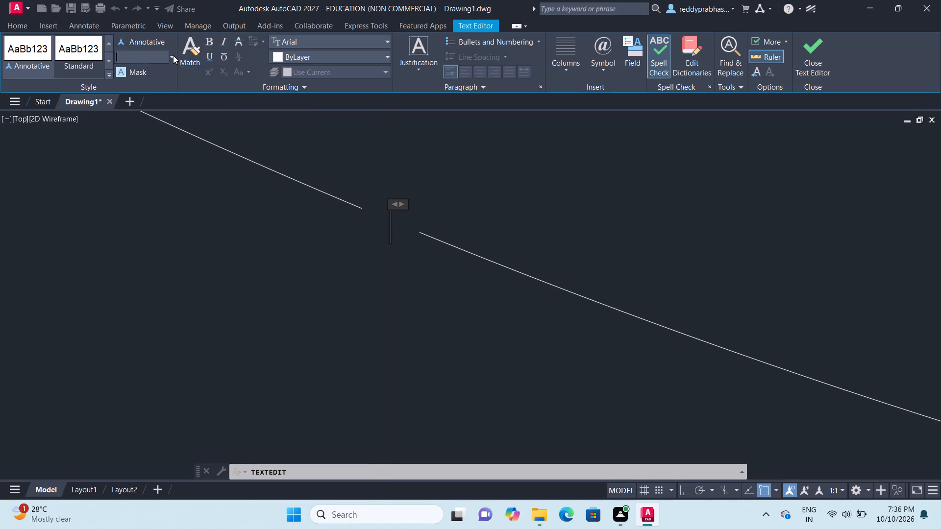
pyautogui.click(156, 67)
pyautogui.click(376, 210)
# Replace the text of the angular dimension at the left inclined centreline with 45° at a text height of 3.00, inserting the Degrees symbol.
pyautogui.doubleClick(383, 215)
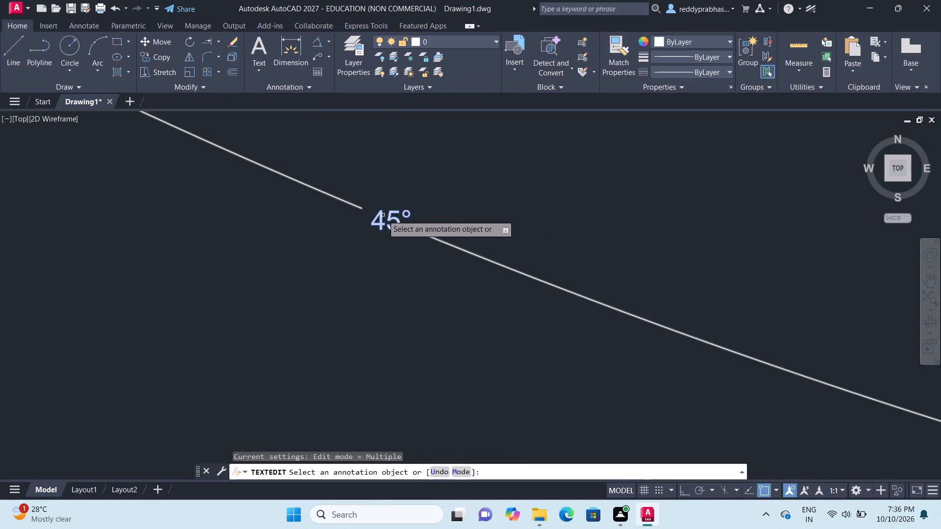
pyautogui.press('Right')
pyautogui.press('BackSpace')
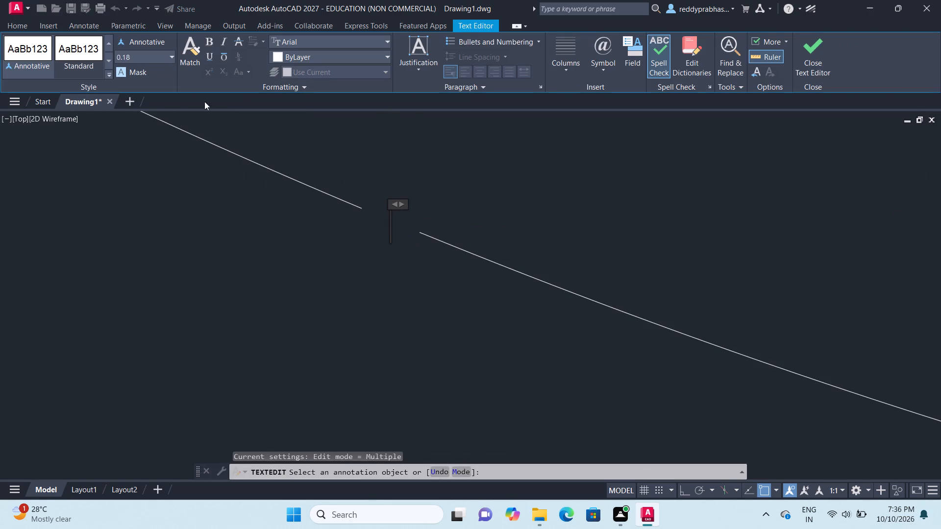
pyautogui.doubleClick(170, 59)
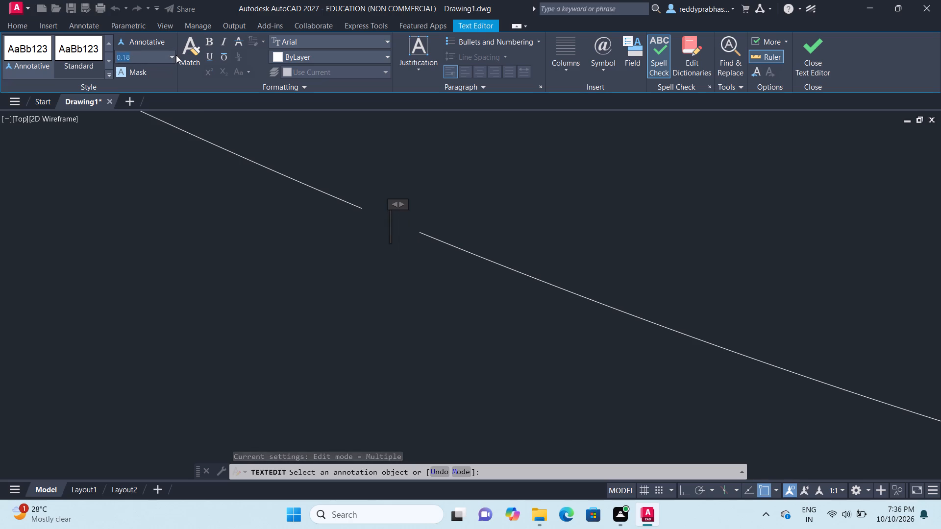
pyautogui.click(171, 57)
pyautogui.click(165, 68)
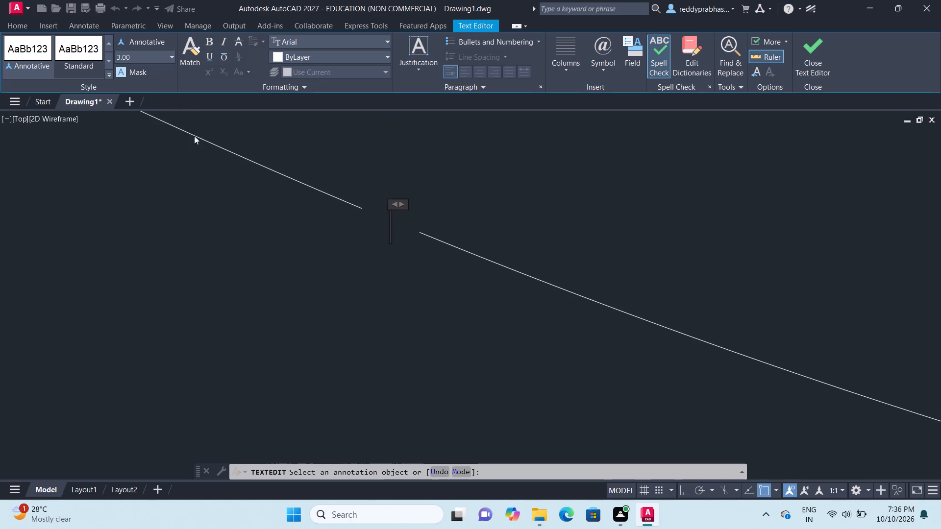
pyautogui.write('45')
pyautogui.click(612, 72)
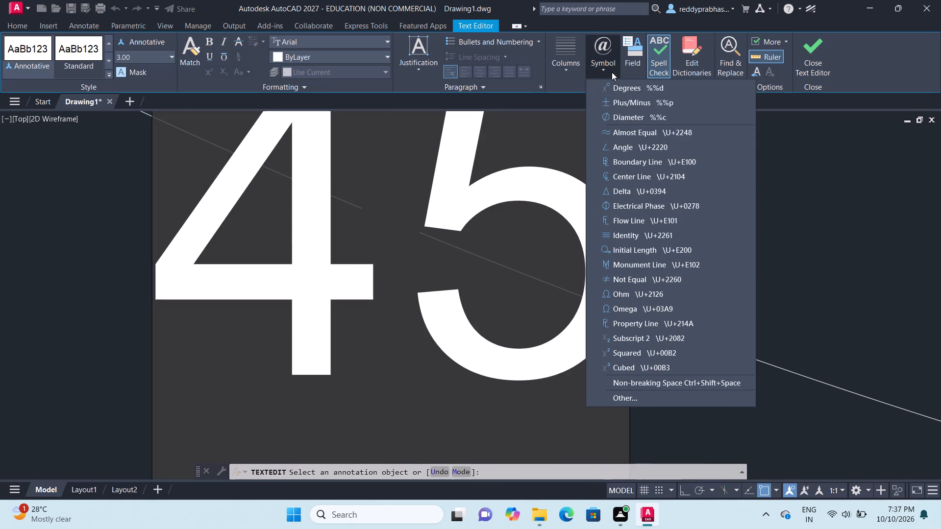
pyautogui.click(618, 93)
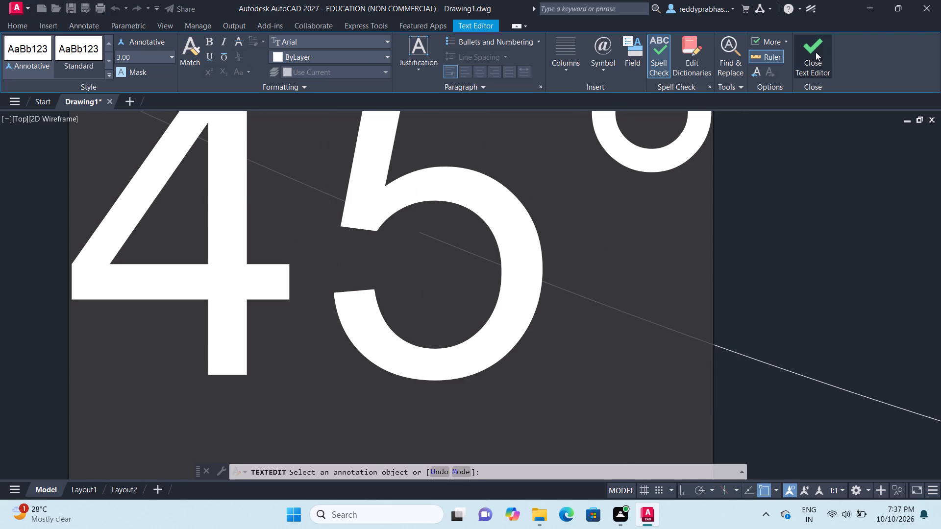
pyautogui.click(816, 52)
pyautogui.scroll(-4, 798, 187)
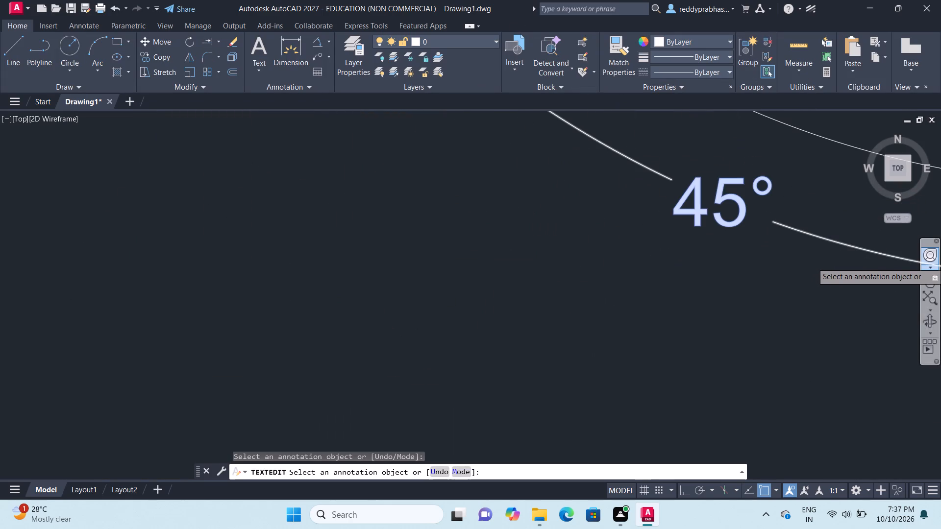
pyautogui.click(928, 283)
pyautogui.moveTo(847, 309); pyautogui.dragTo(768, 320)
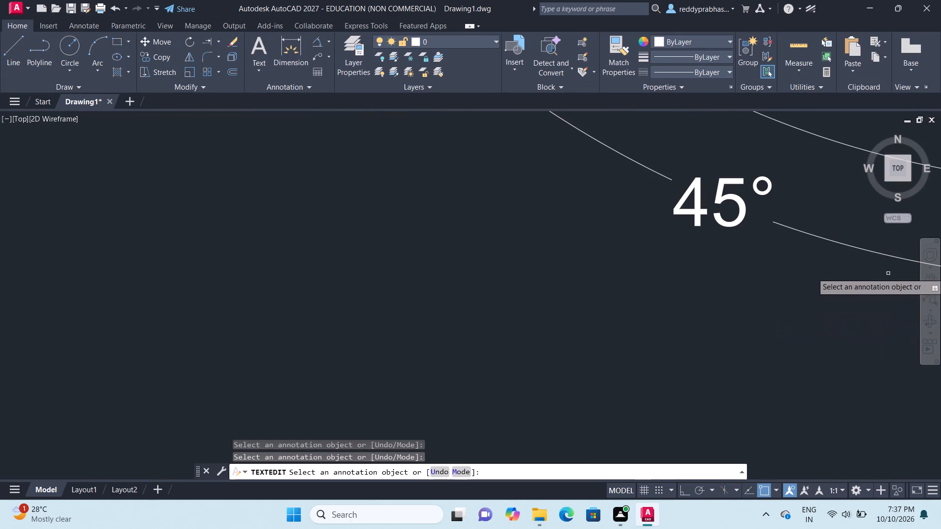
pyautogui.click(927, 276)
pyautogui.moveTo(729, 326); pyautogui.dragTo(445, 361)
pyautogui.scroll(-2, 372, 361)
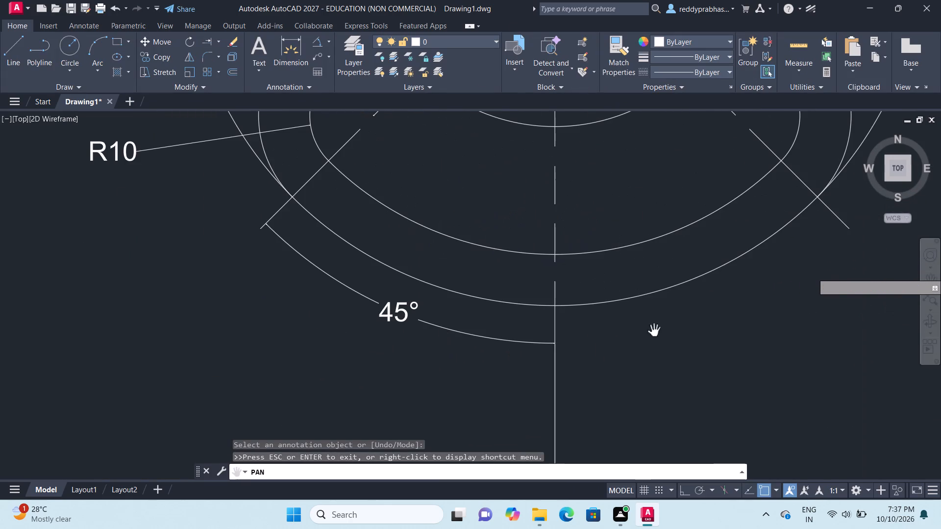
pyautogui.moveTo(671, 325); pyautogui.dragTo(564, 353)
pyautogui.scroll(-1, 556, 351)
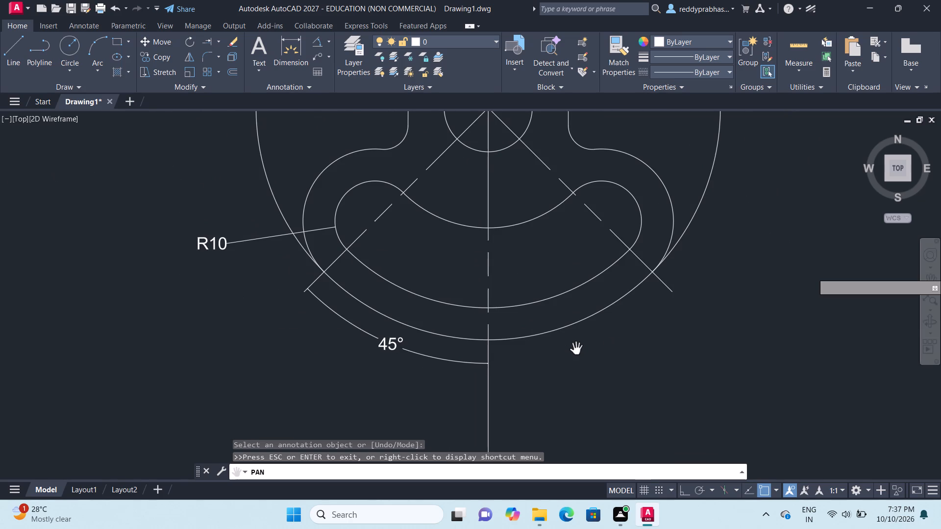
pyautogui.press('Escape')
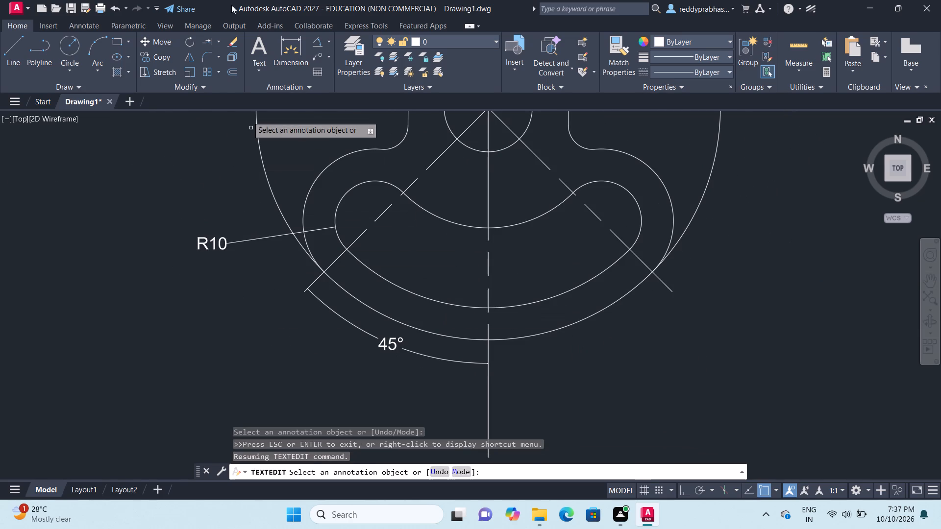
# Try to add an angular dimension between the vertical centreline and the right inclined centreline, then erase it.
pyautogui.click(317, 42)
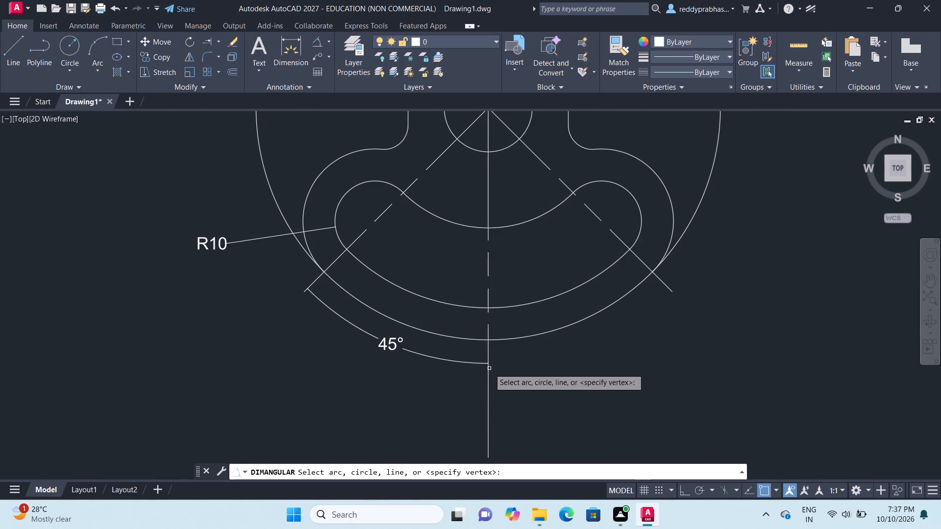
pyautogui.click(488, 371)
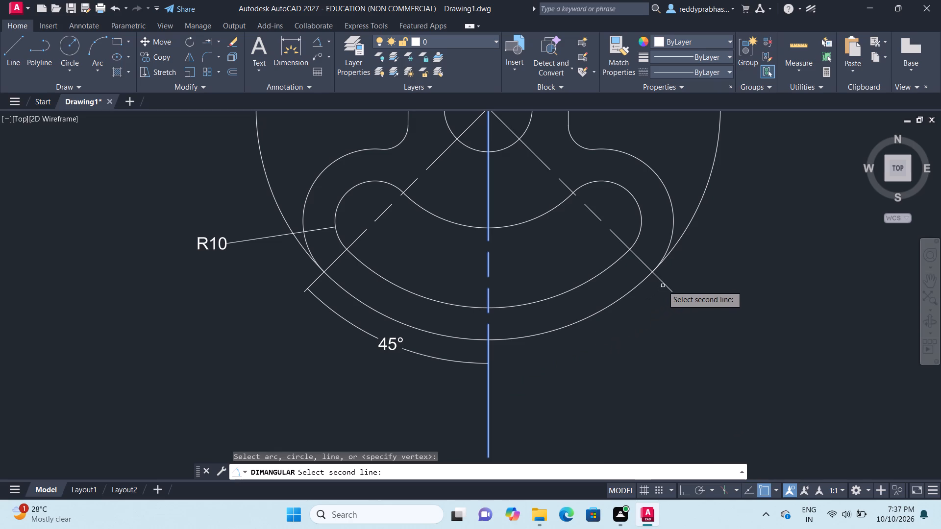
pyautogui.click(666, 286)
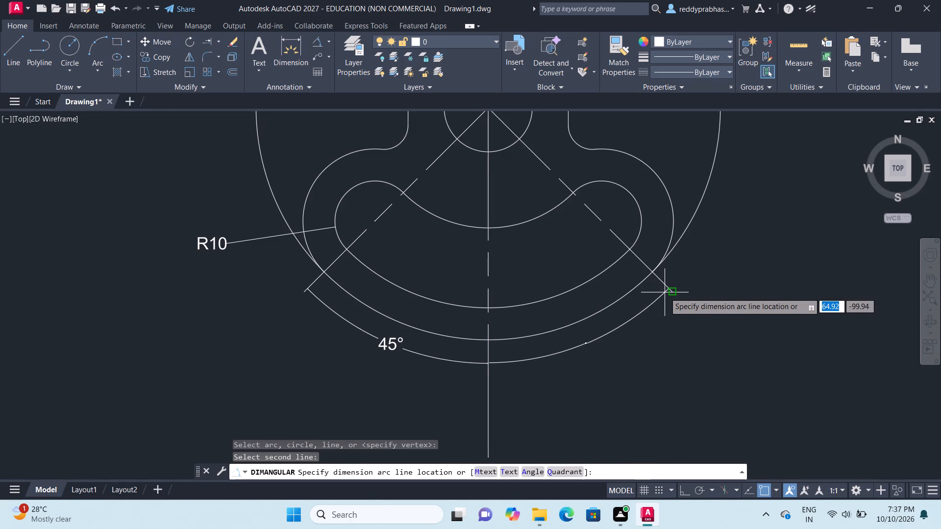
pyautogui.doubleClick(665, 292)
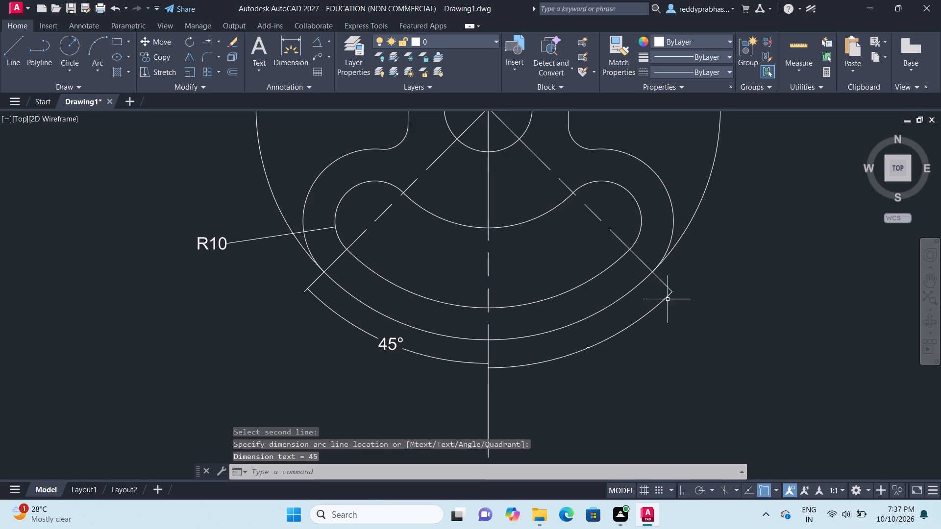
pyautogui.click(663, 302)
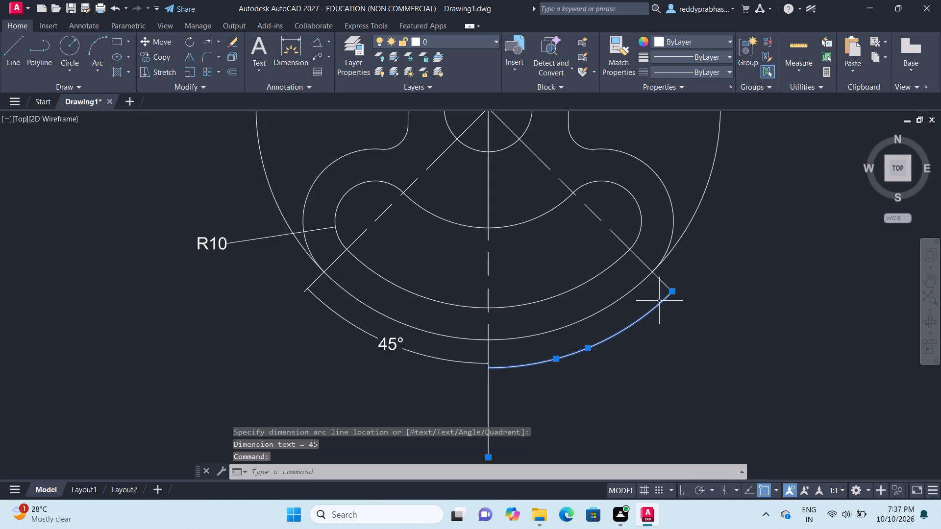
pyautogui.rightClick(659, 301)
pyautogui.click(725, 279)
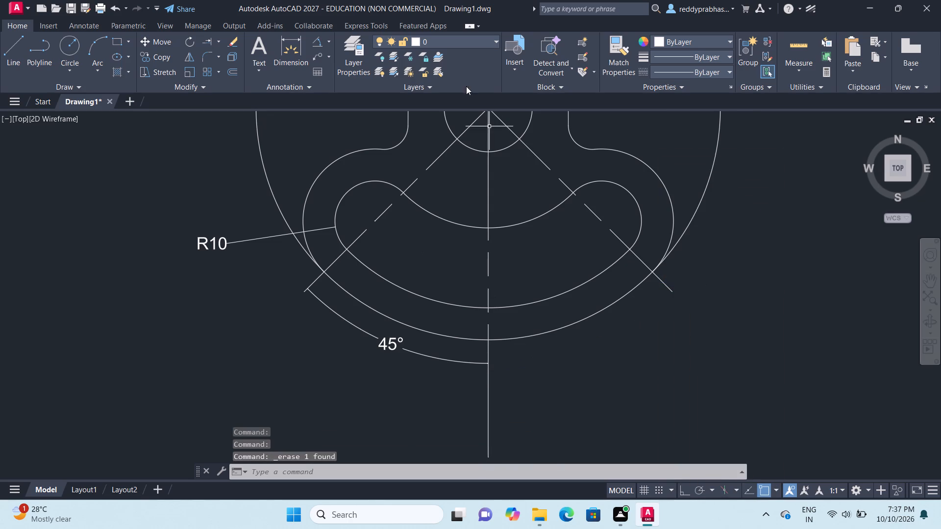
# Add an angular dimension between the vertical and right inclined centrelines, placing its arc in line with the left angular dimension's arc.
pyautogui.click(318, 36)
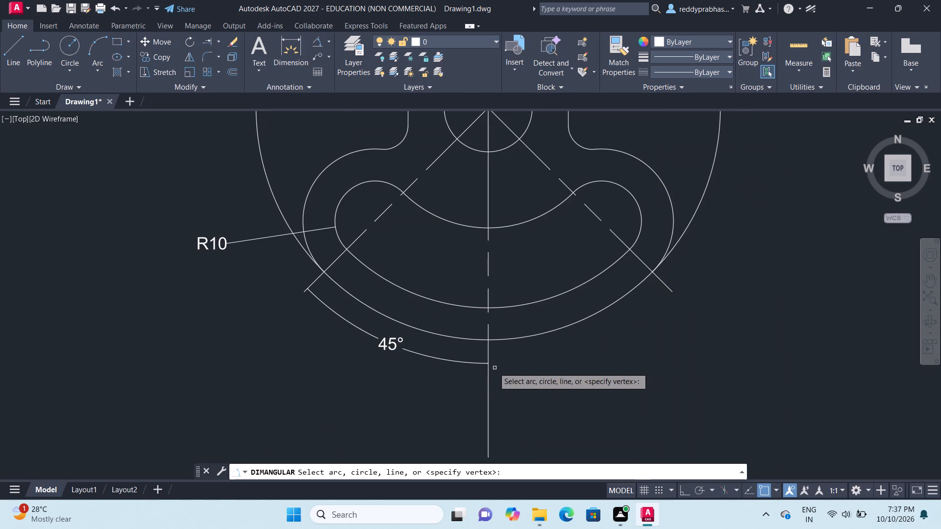
pyautogui.click(488, 353)
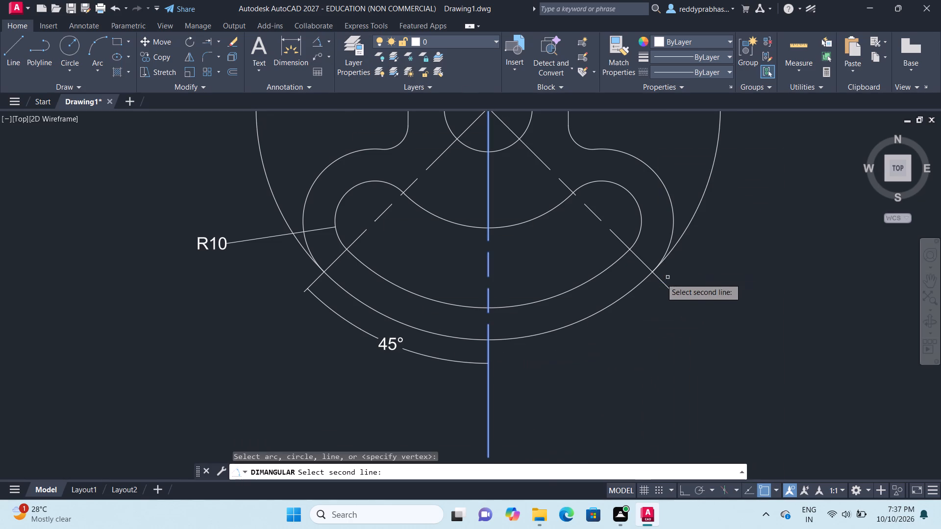
pyautogui.click(658, 277)
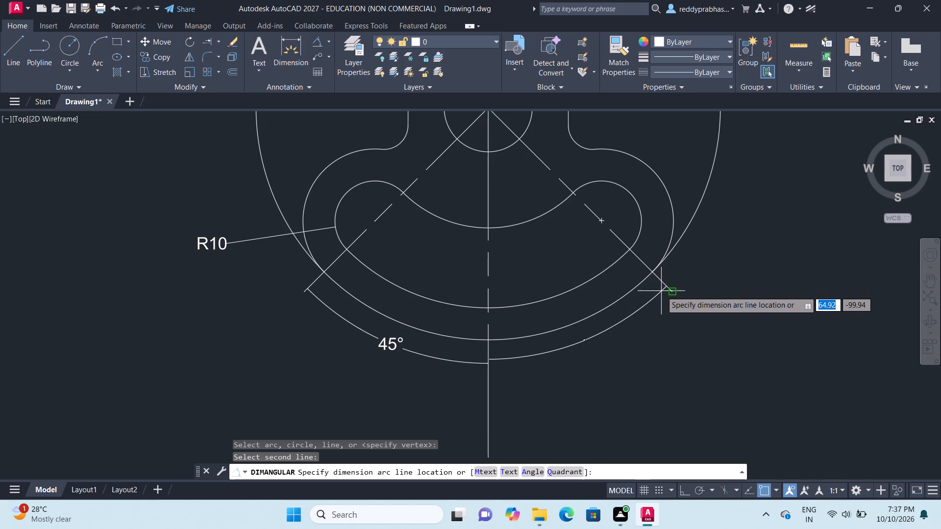
pyautogui.click(661, 296)
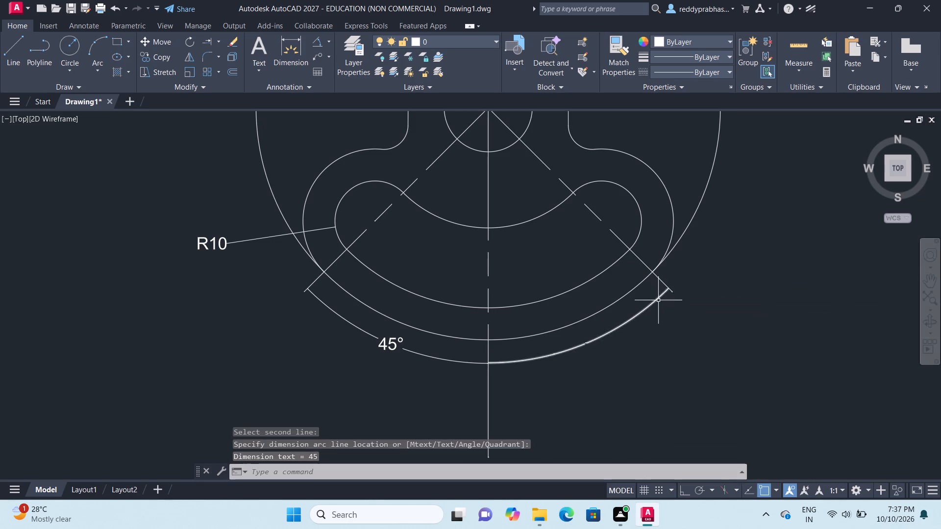
# Replace the text of the angular dimension at the right inclined centreline with 45° at a text height of 3.00, inserting the Degrees symbol.
pyautogui.scroll(1, 763, 316)
pyautogui.scroll(1, 567, 351)
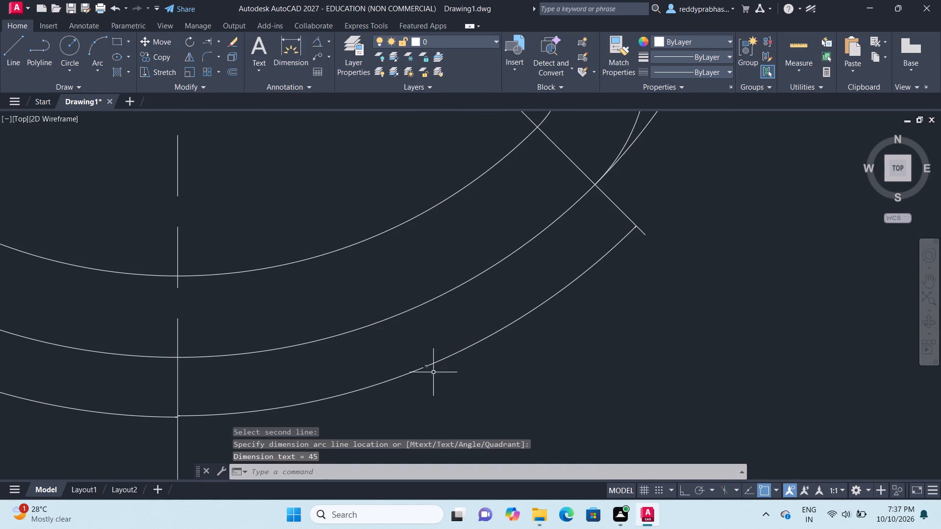
pyautogui.doubleClick(430, 366)
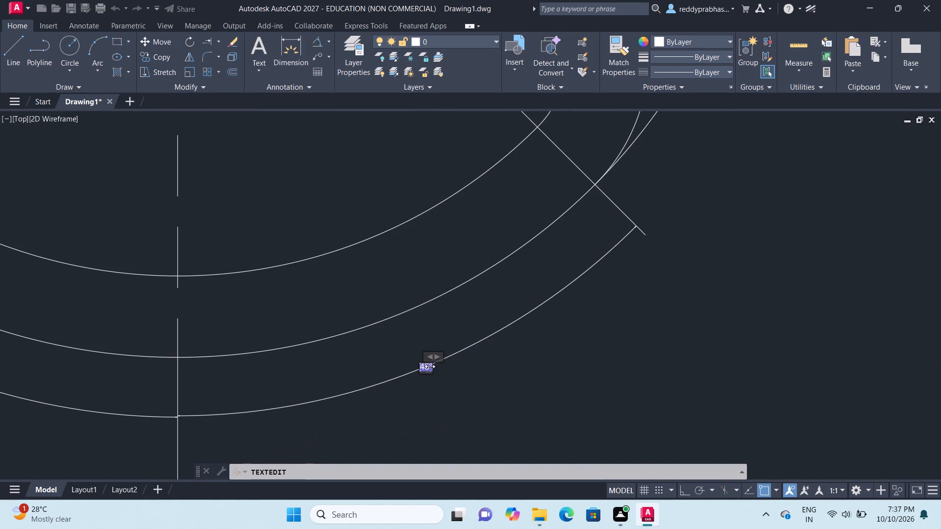
pyautogui.press('Right')
pyautogui.press('BackSpace')
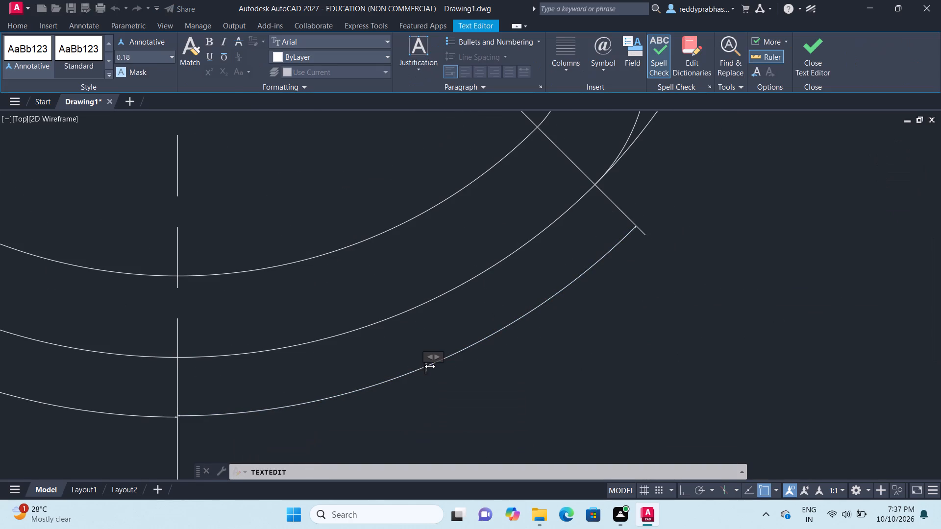
pyautogui.doubleClick(175, 58)
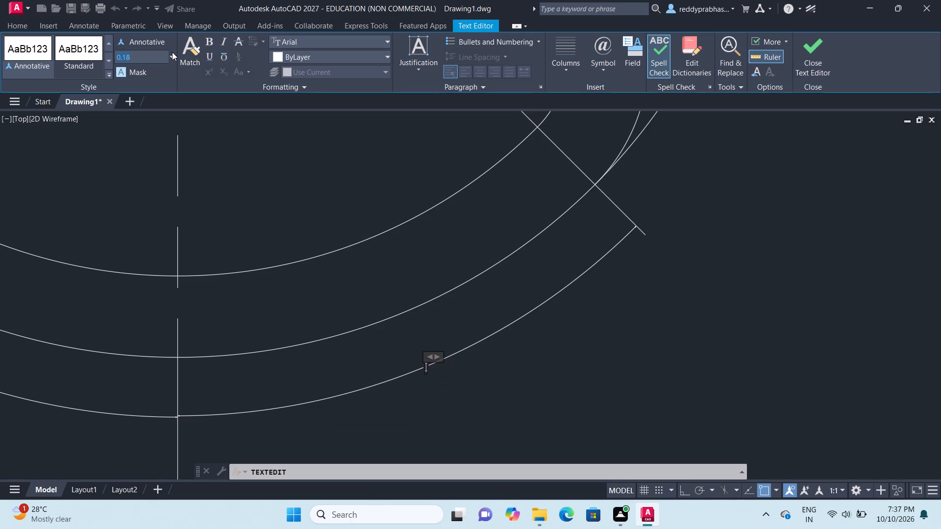
pyautogui.click(170, 55)
pyautogui.click(156, 69)
pyautogui.write('45')
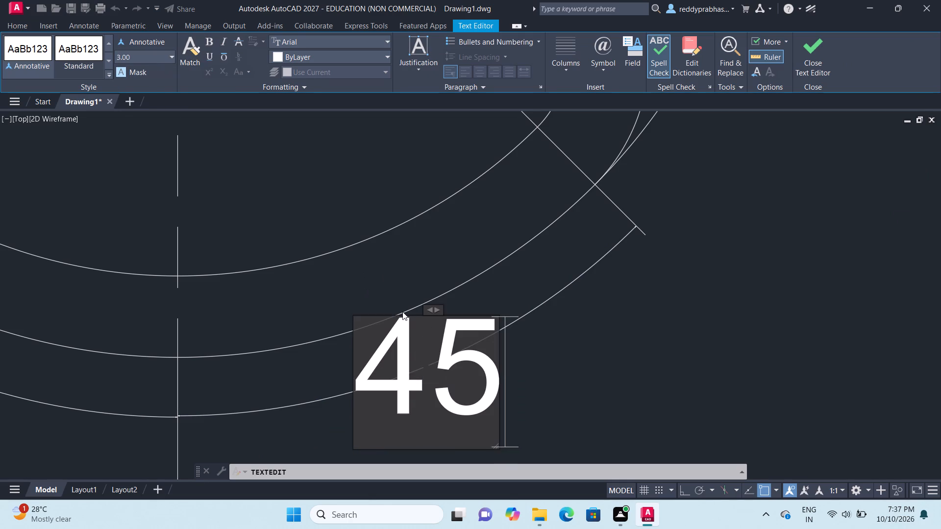
pyautogui.click(596, 69)
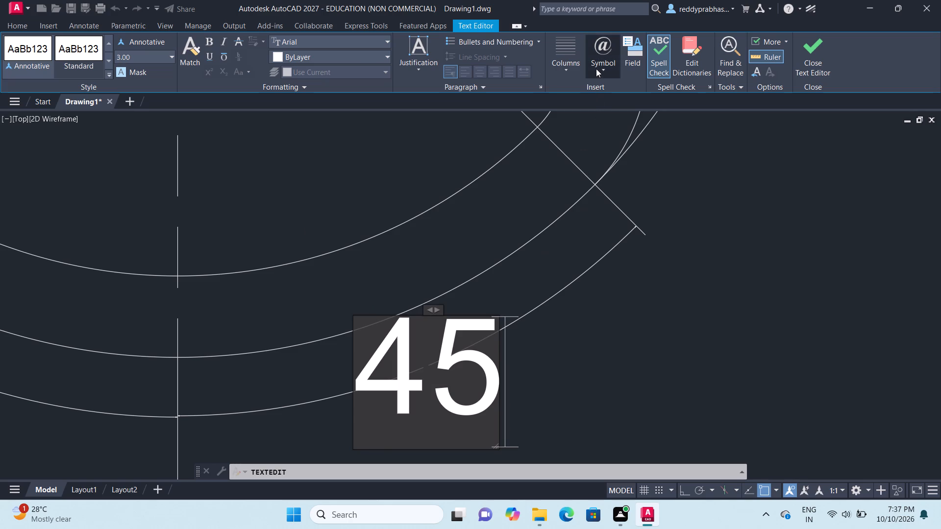
pyautogui.click(604, 89)
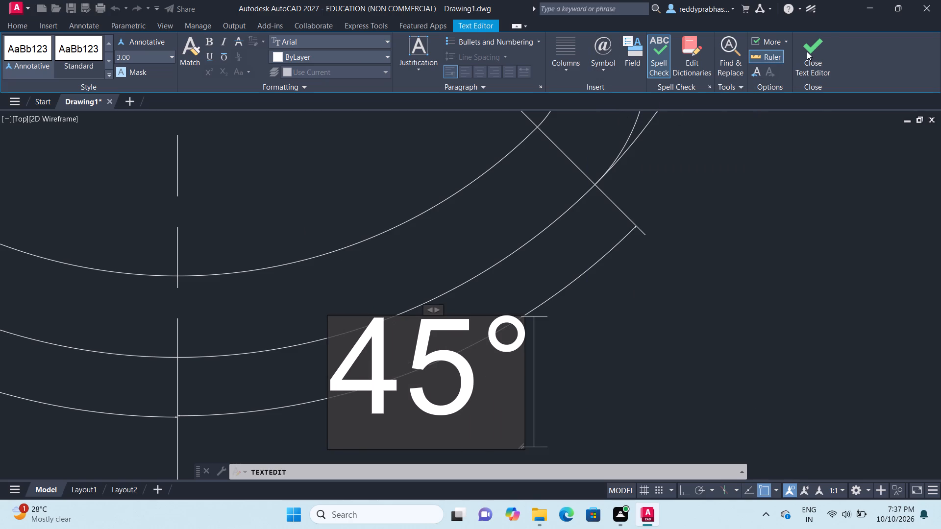
pyautogui.click(807, 51)
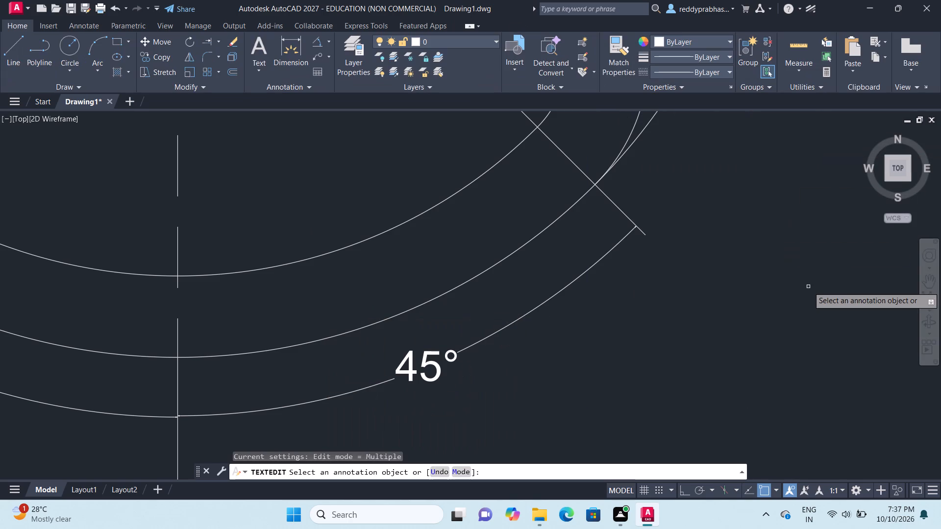
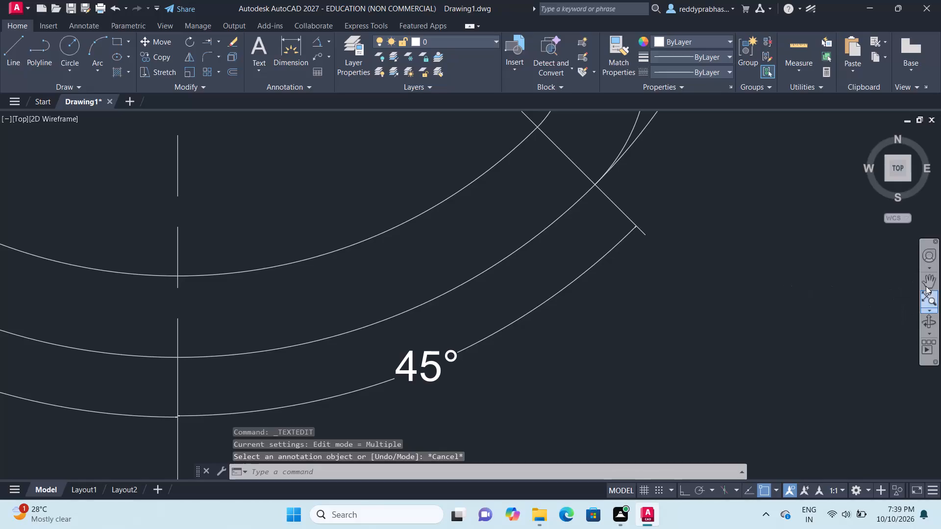
# Add a radius dimension to the small fillet joining the arm's left edge to the curved slot's outer outline, placing its text inside the outline.
pyautogui.click(930, 277)
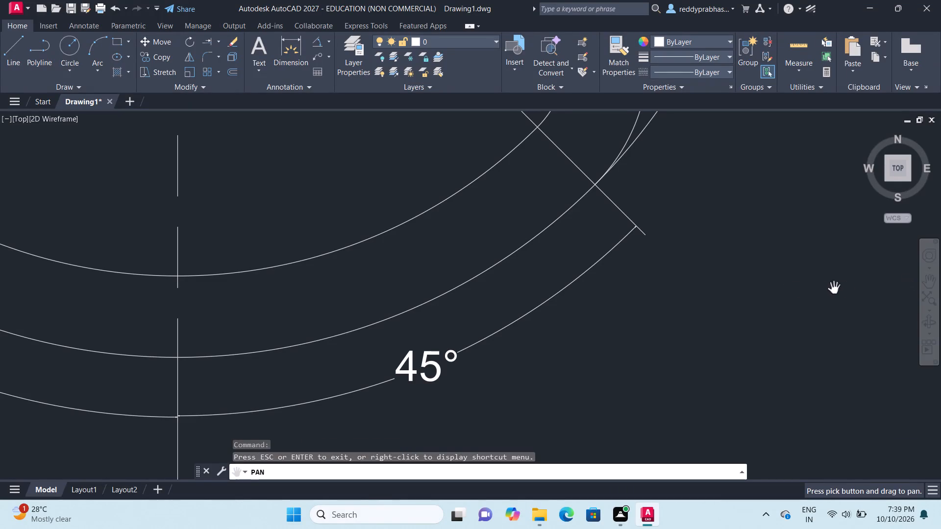
pyautogui.moveTo(690, 293); pyautogui.dragTo(698, 300)
pyautogui.click(698, 300)
pyautogui.scroll(-4, 698, 300)
pyautogui.scroll(2, 698, 300)
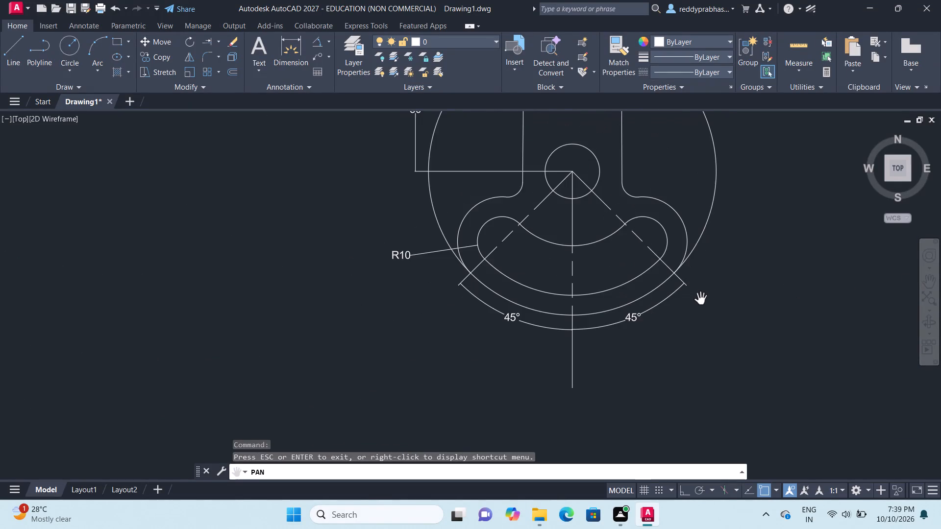
pyautogui.moveTo(737, 275); pyautogui.dragTo(606, 425)
pyautogui.click(605, 425)
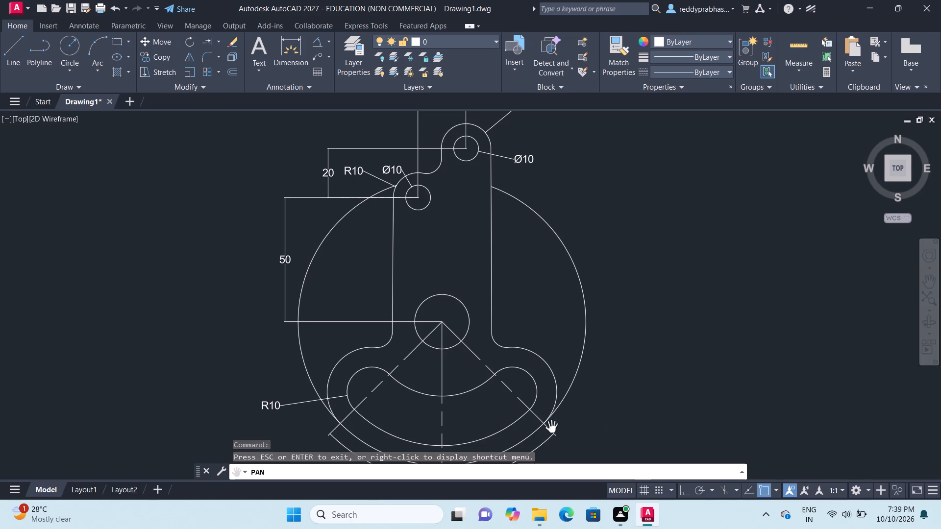
pyautogui.press('Escape')
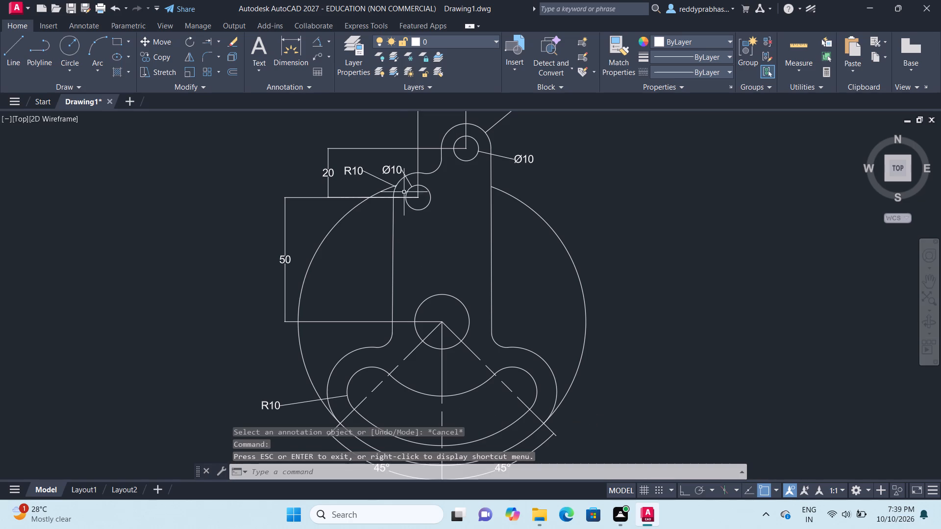
pyautogui.doubleClick(330, 45)
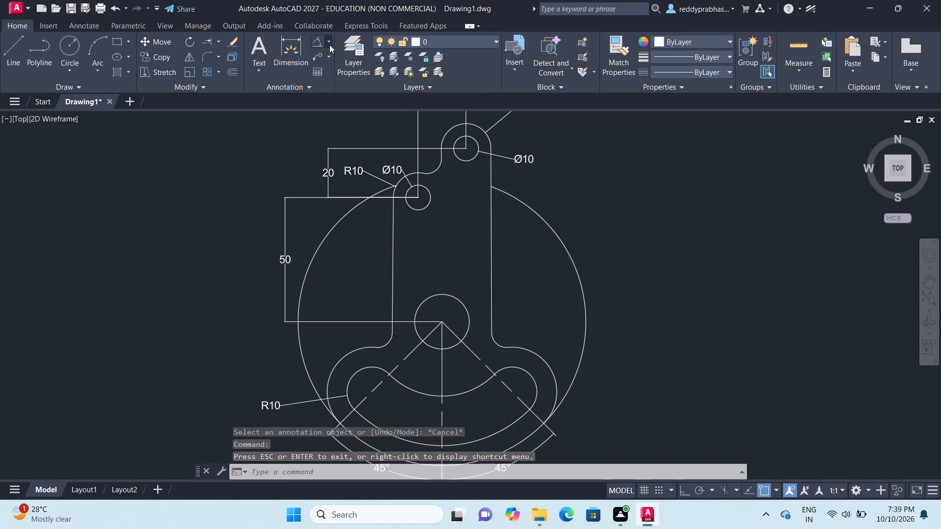
pyautogui.click(329, 40)
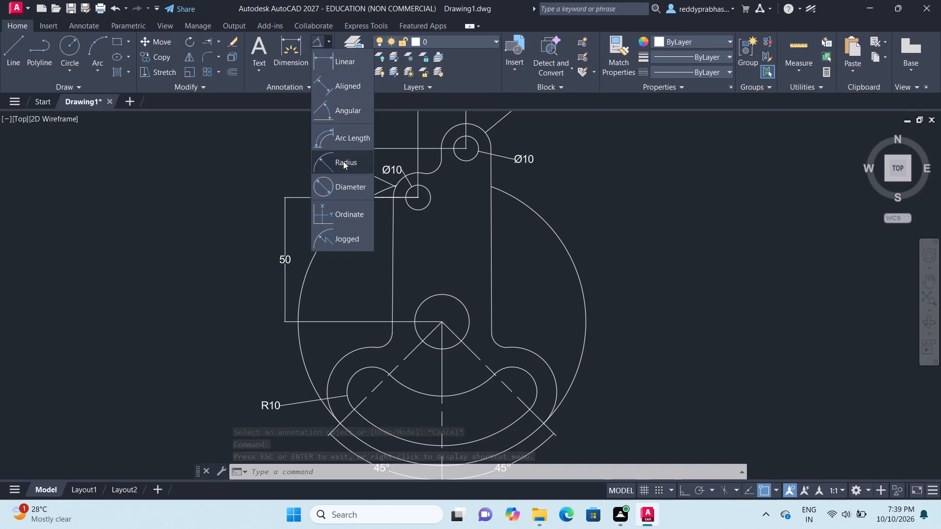
pyautogui.click(343, 161)
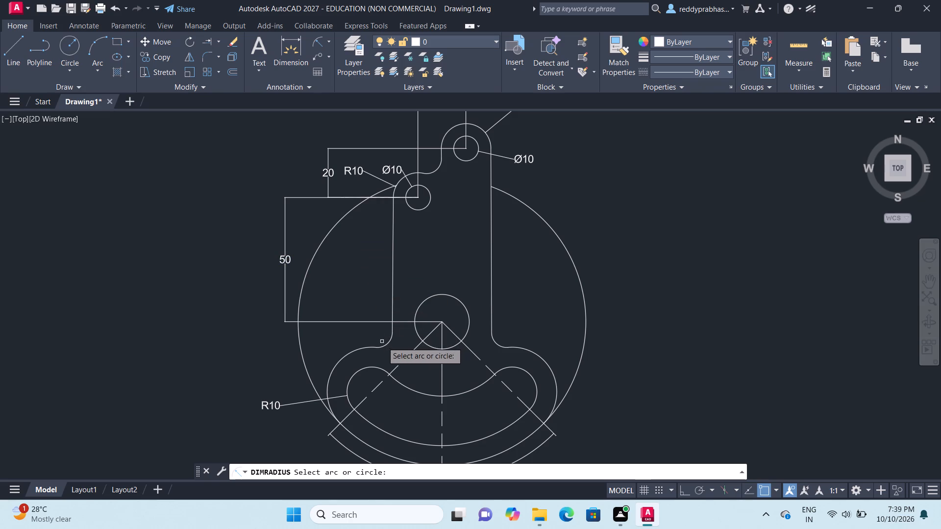
pyautogui.click(389, 343)
pyautogui.click(394, 353)
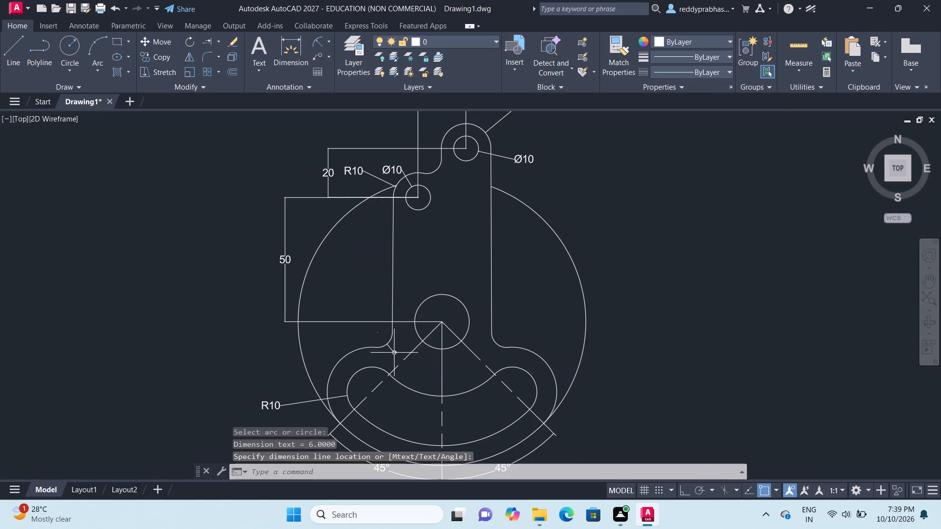
# Replace the new fillet radius dimension's text with R6 at a text height of 3.00.
pyautogui.scroll(6, 394, 353)
pyautogui.tripleClick(396, 359)
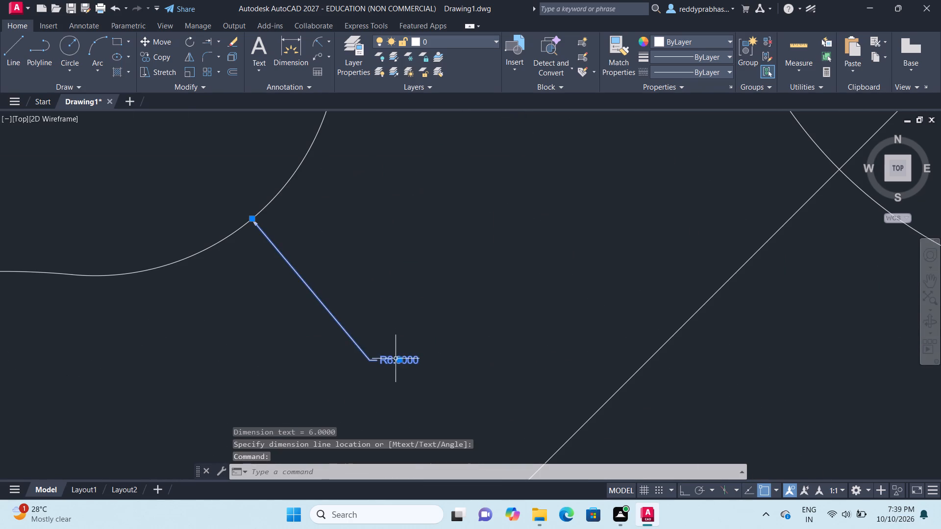
pyautogui.press('Right')
pyautogui.press('BackSpace')
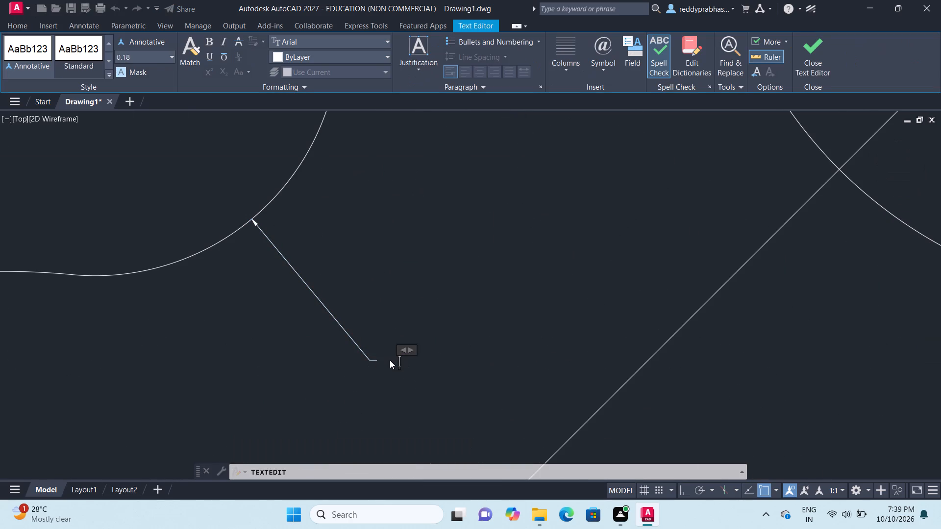
pyautogui.doubleClick(173, 60)
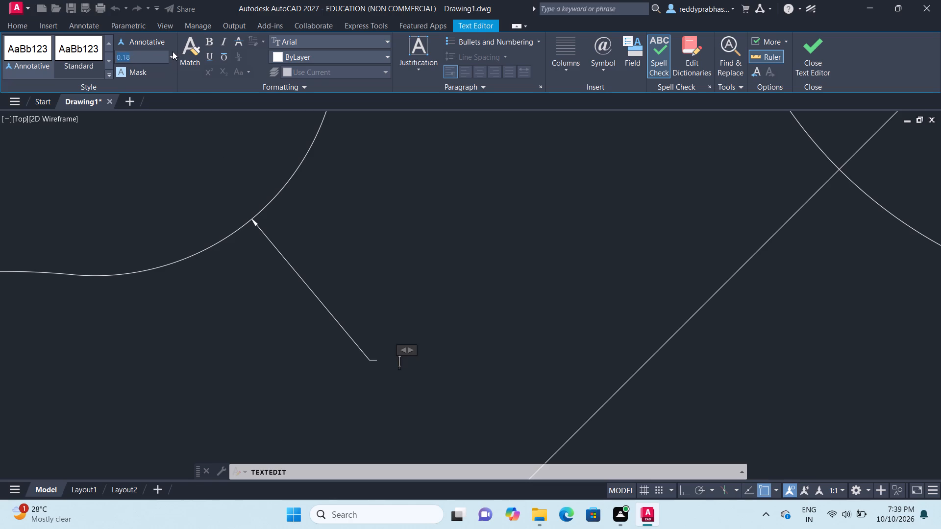
pyautogui.click(171, 57)
pyautogui.click(164, 75)
pyautogui.write('R6')
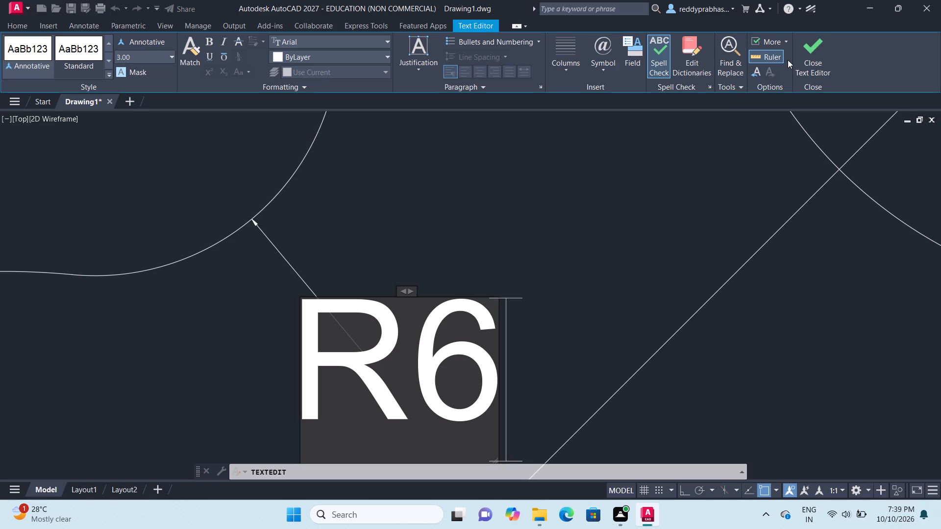
pyautogui.doubleClick(810, 60)
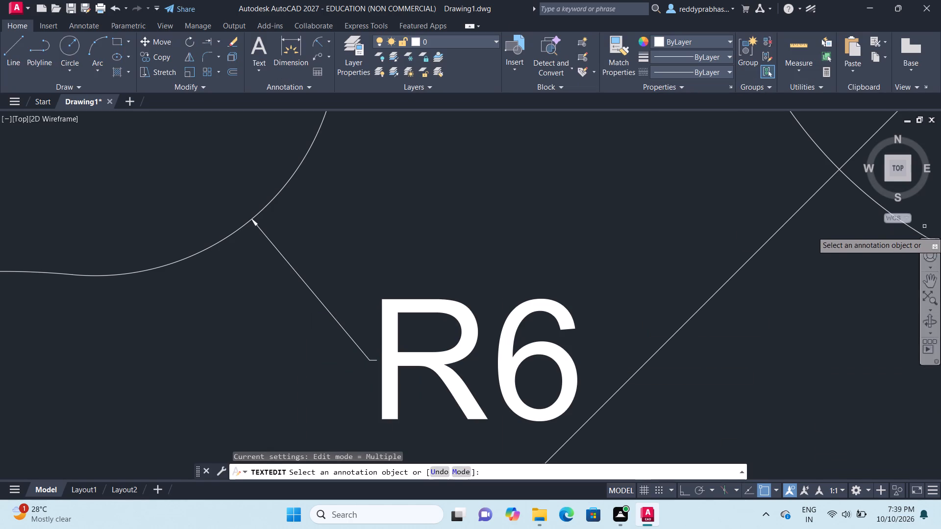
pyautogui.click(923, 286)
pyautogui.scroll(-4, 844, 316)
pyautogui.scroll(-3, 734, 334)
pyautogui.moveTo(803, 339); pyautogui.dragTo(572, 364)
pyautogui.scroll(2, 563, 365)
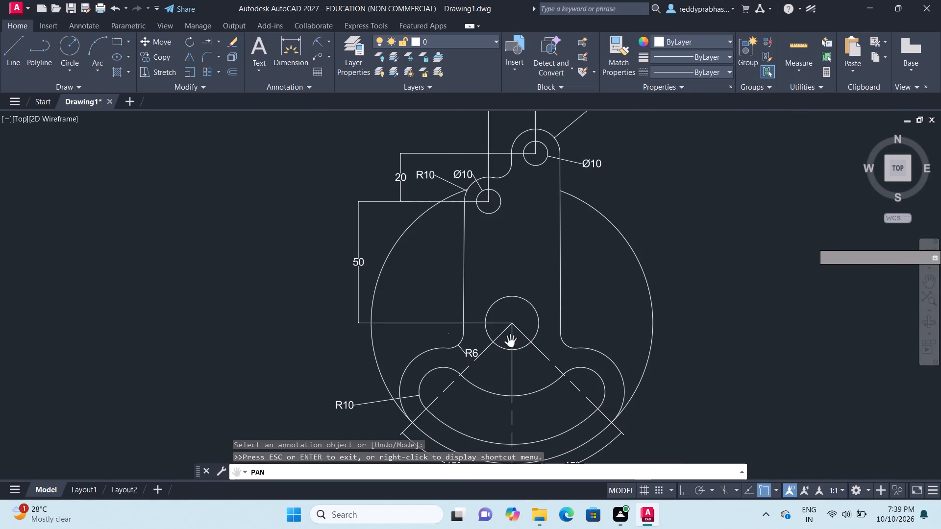
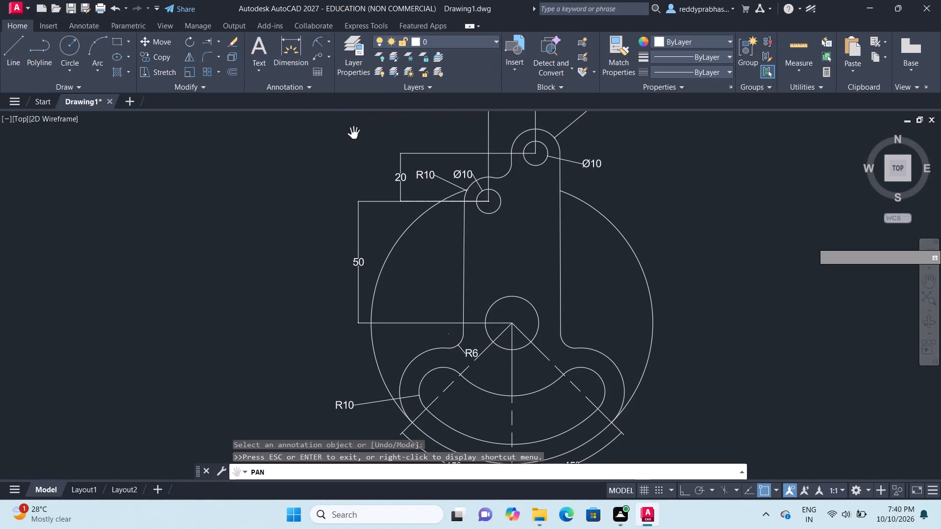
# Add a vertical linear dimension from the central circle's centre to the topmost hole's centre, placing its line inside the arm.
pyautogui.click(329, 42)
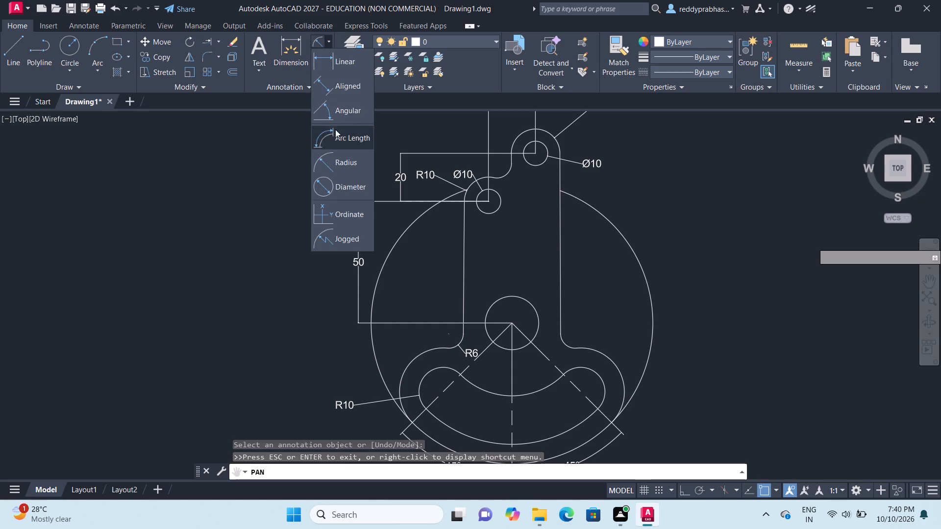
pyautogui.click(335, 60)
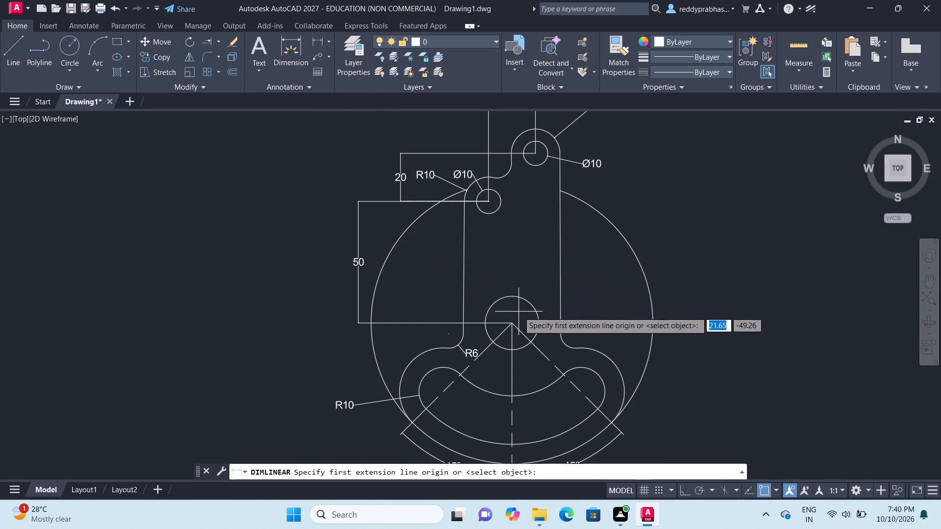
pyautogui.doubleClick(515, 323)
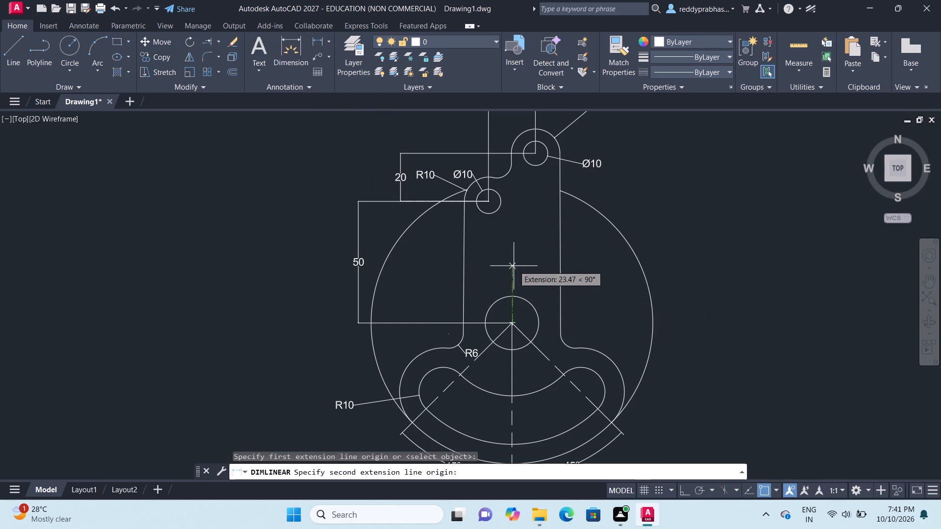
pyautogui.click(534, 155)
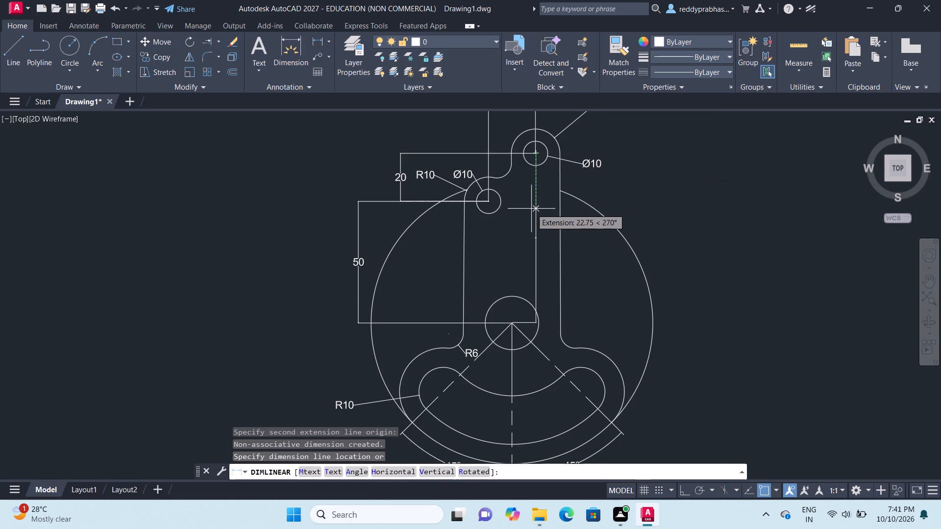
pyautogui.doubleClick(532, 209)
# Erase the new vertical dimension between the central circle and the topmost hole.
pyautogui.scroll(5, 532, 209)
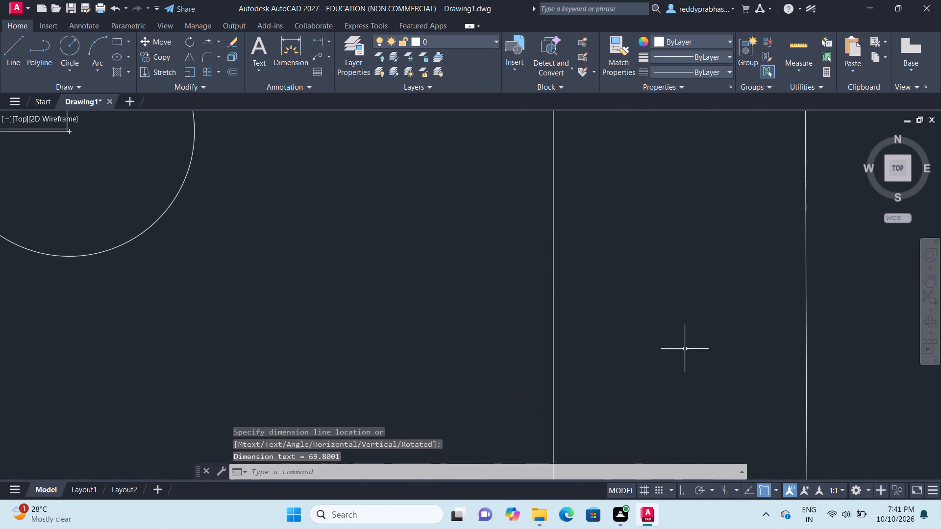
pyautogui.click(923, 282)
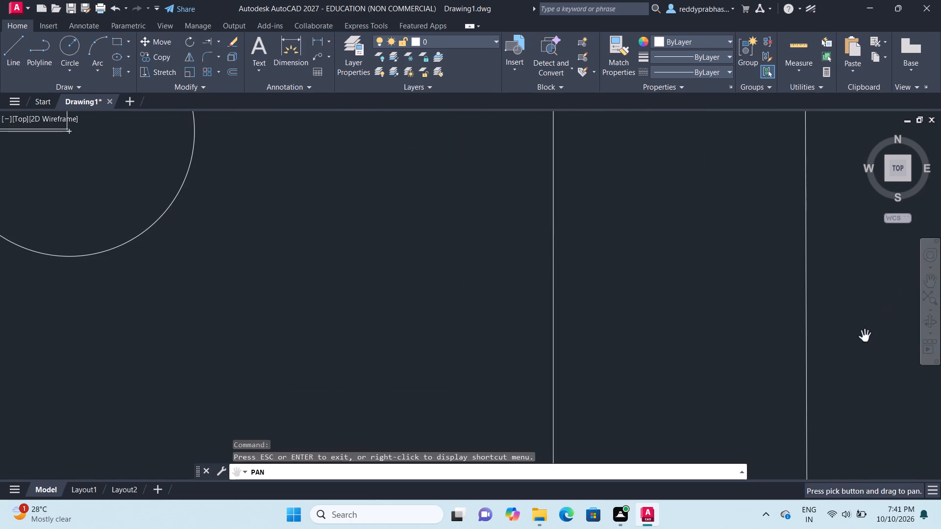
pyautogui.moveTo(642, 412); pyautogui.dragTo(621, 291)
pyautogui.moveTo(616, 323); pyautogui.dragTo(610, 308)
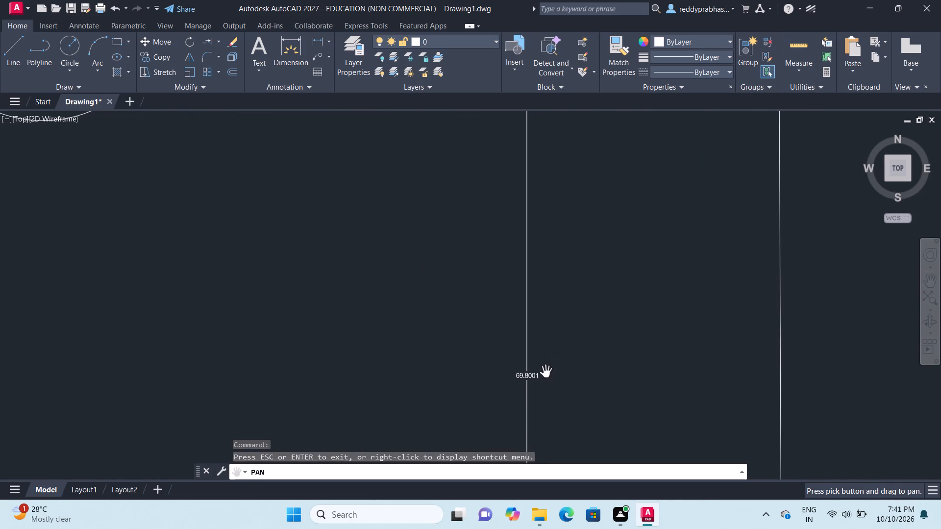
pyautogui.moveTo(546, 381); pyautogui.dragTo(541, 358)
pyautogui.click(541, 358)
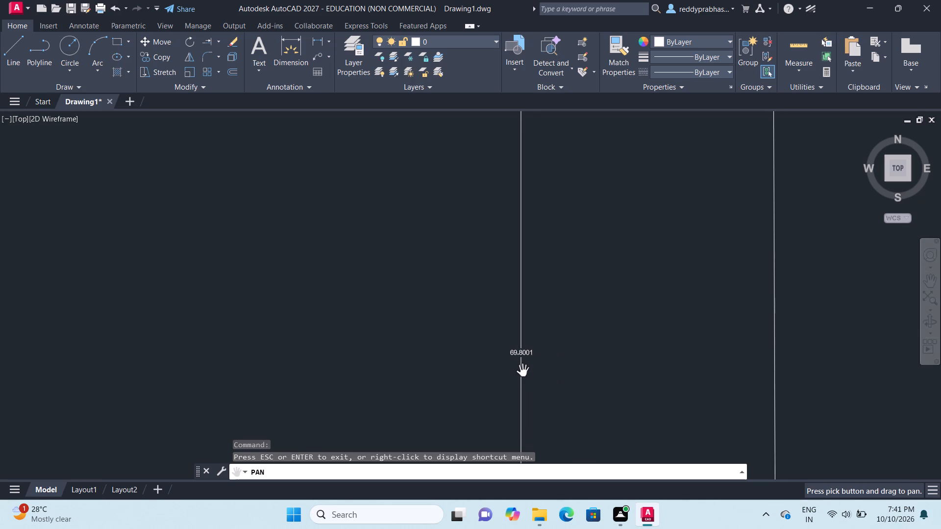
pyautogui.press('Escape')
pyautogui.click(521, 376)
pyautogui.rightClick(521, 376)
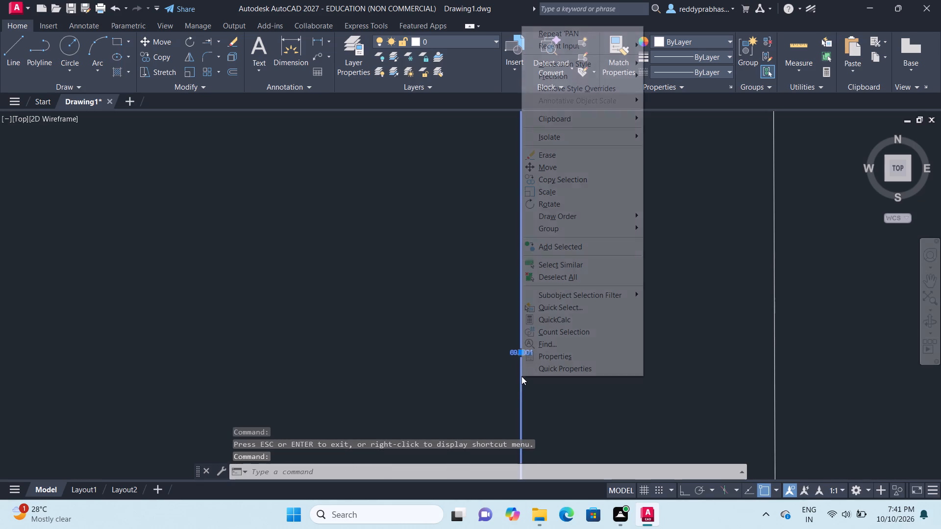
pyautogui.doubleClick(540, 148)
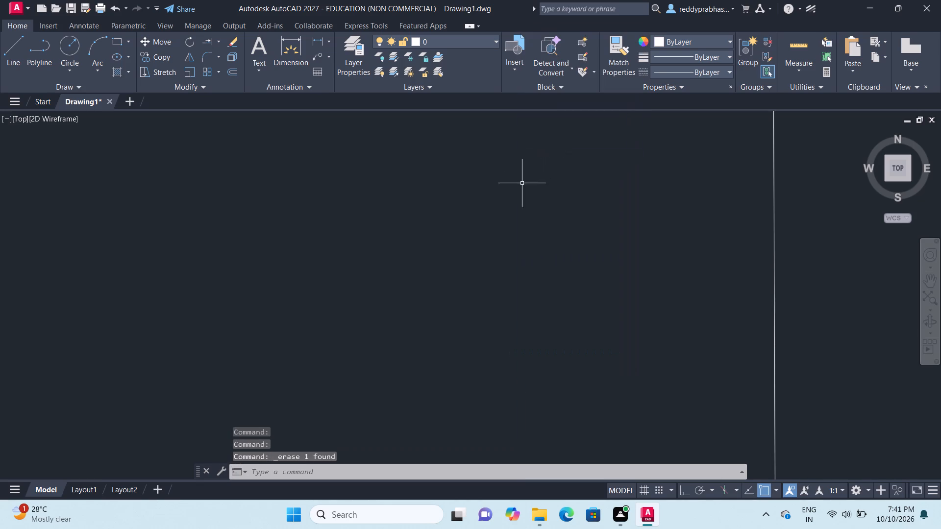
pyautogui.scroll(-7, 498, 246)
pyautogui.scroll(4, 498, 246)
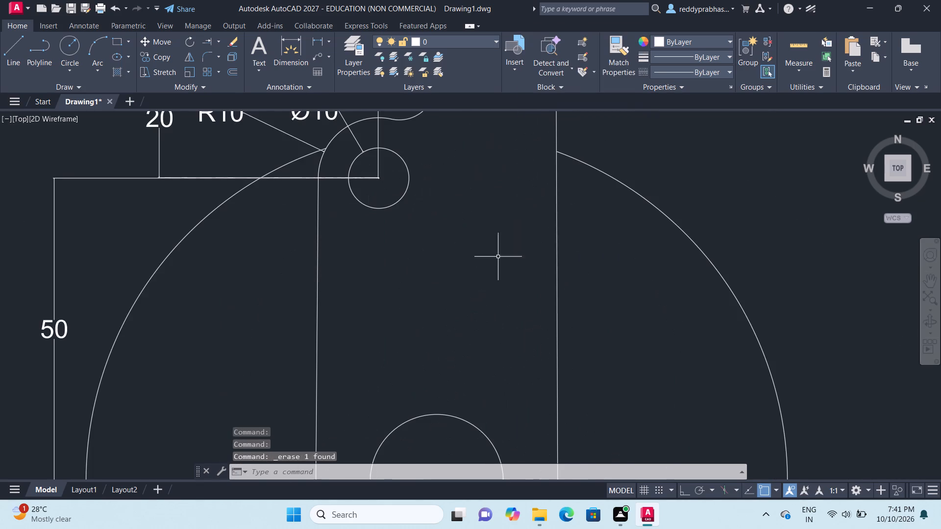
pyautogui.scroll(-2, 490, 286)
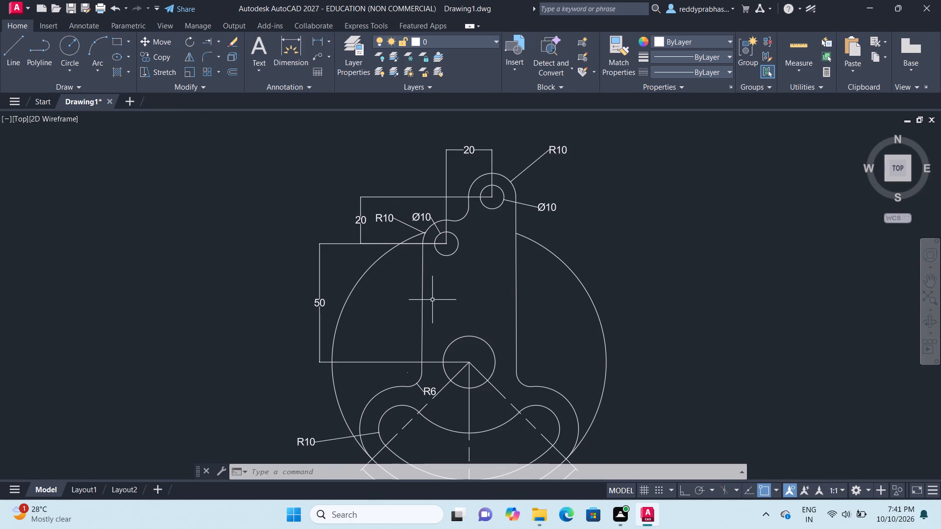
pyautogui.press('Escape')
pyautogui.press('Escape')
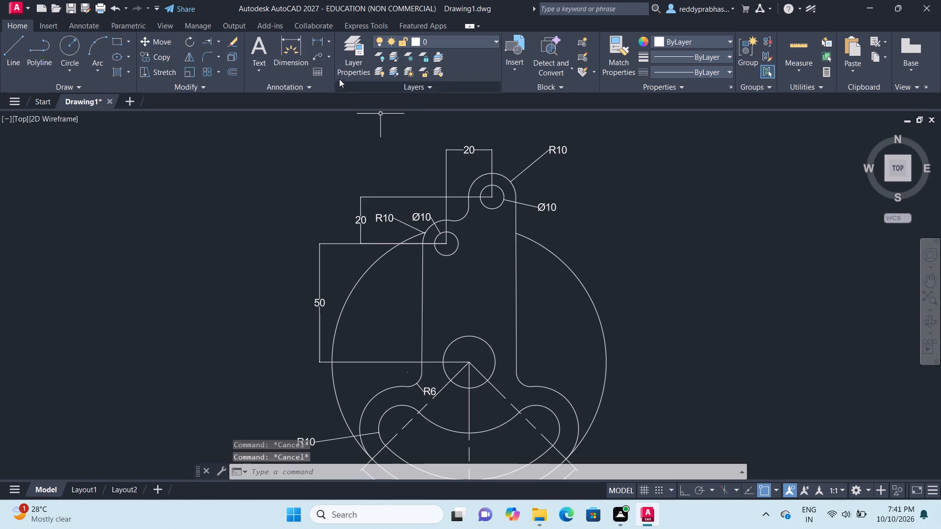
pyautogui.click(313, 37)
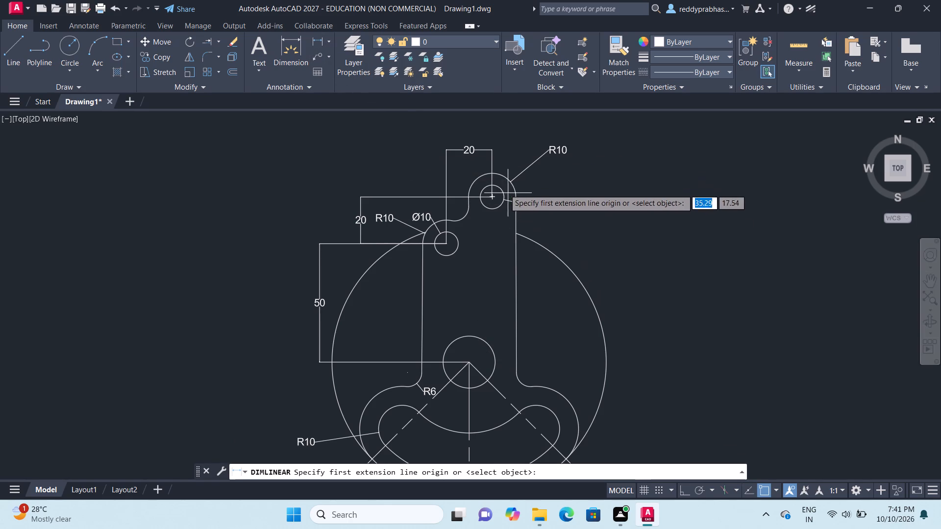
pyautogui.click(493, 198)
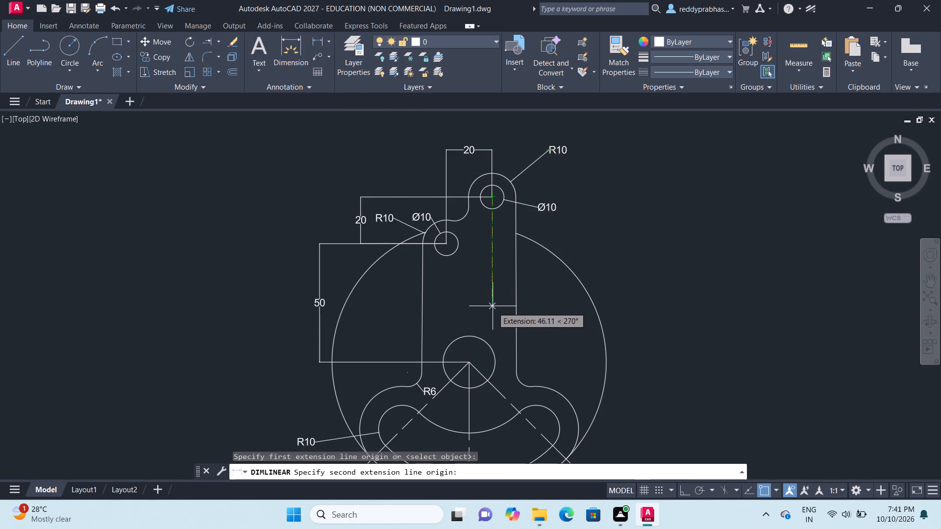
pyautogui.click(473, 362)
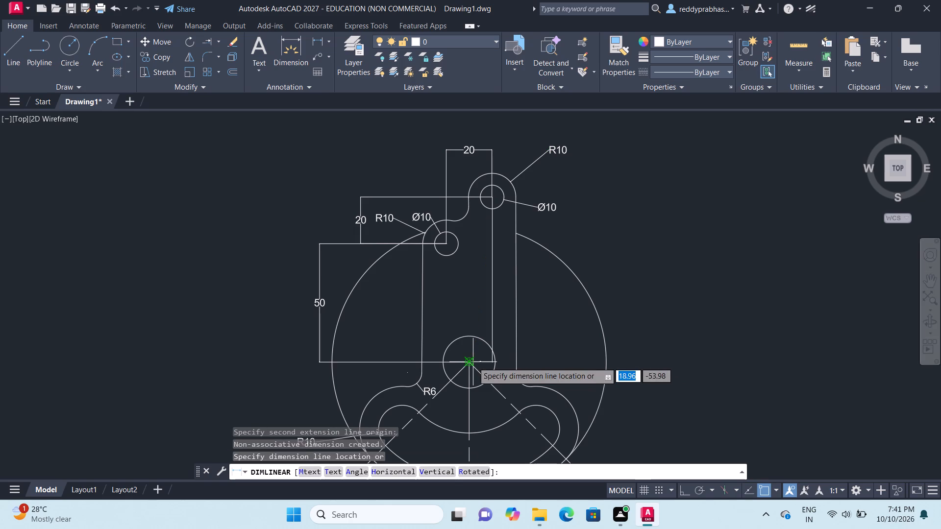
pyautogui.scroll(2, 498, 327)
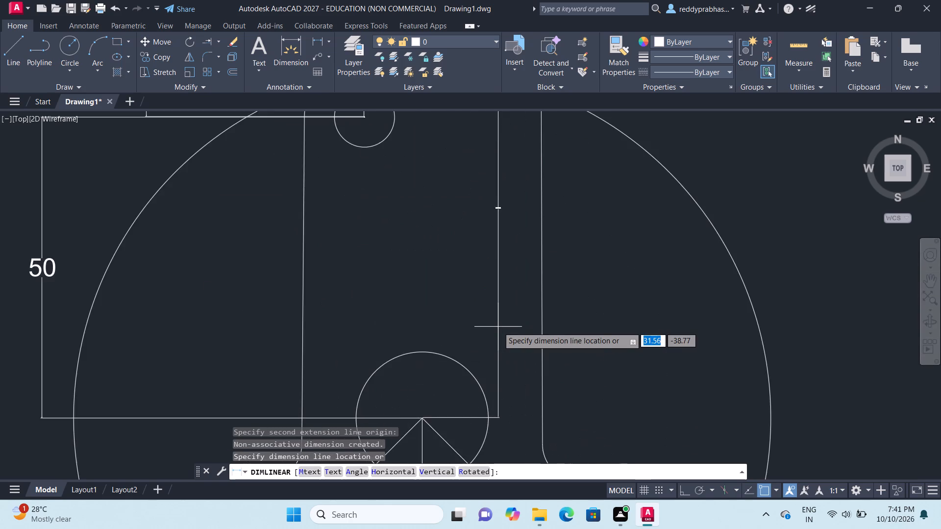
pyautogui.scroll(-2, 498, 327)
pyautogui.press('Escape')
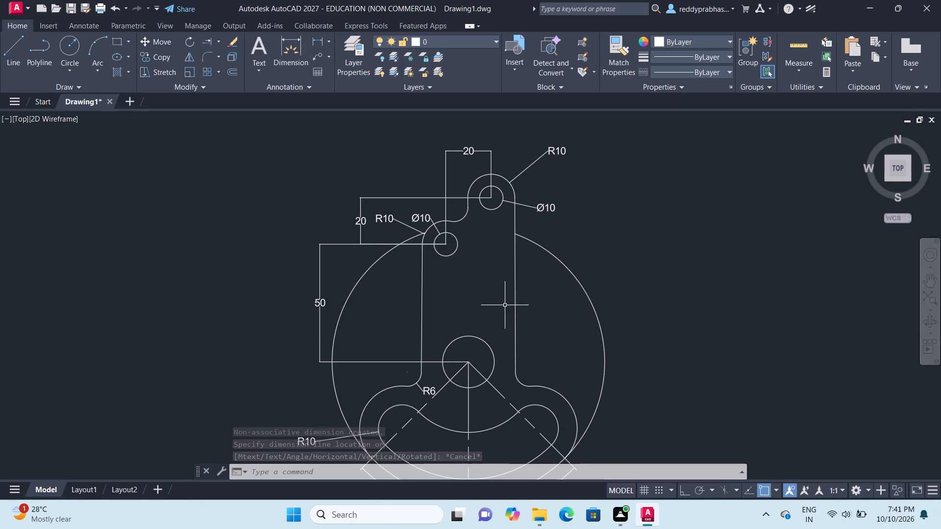
# Add a diameter dimension to the large outer circle, placing its text outside the circle on the upper-right side.
pyautogui.click(327, 43)
pyautogui.click(347, 187)
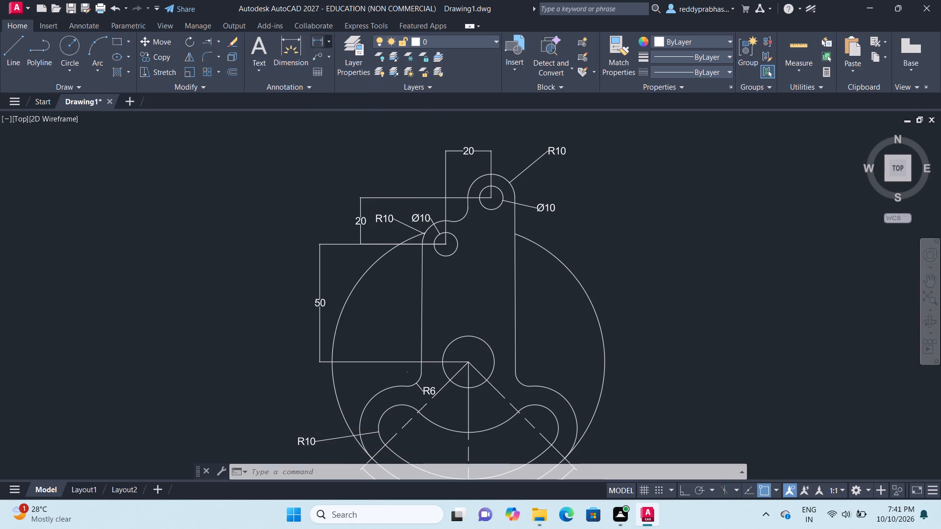
pyautogui.doubleClick(574, 273)
pyautogui.doubleClick(606, 254)
# Replace the large circle's diameter dimension text with Ø116 at a text height of 3.00.
pyautogui.scroll(7, 606, 254)
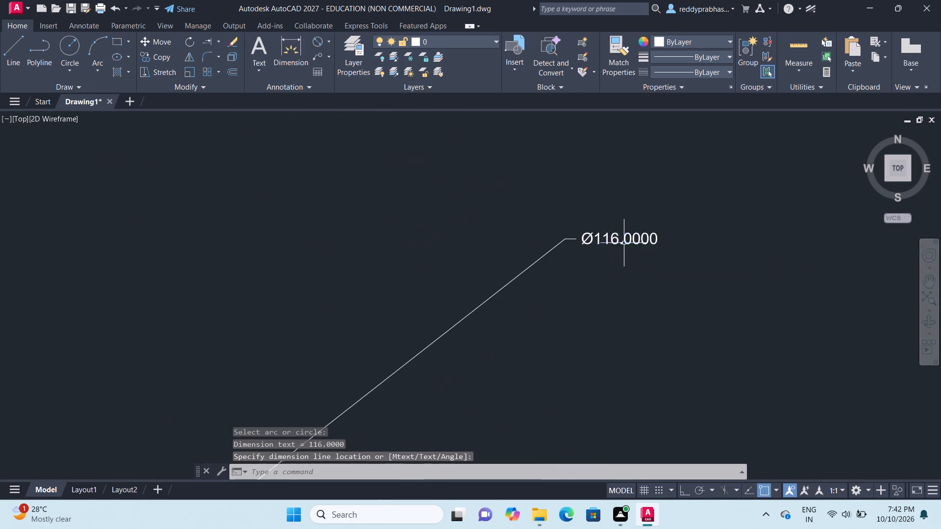
pyautogui.tripleClick(624, 240)
pyautogui.press('Right')
pyautogui.press('BackSpace')
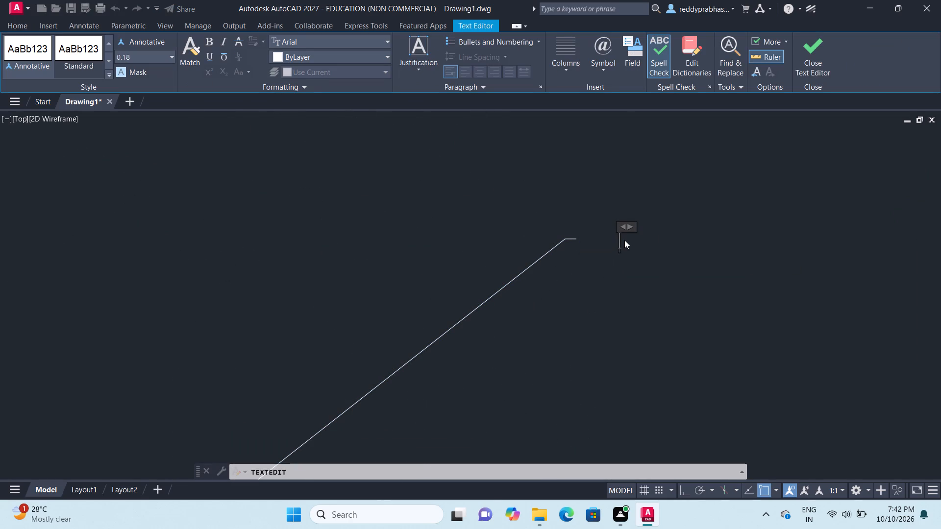
pyautogui.click(174, 56)
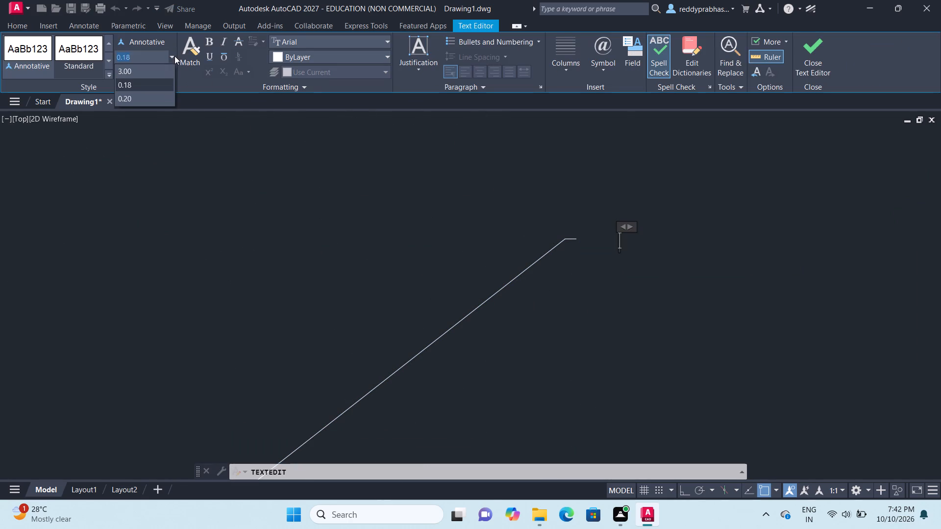
pyautogui.click(164, 69)
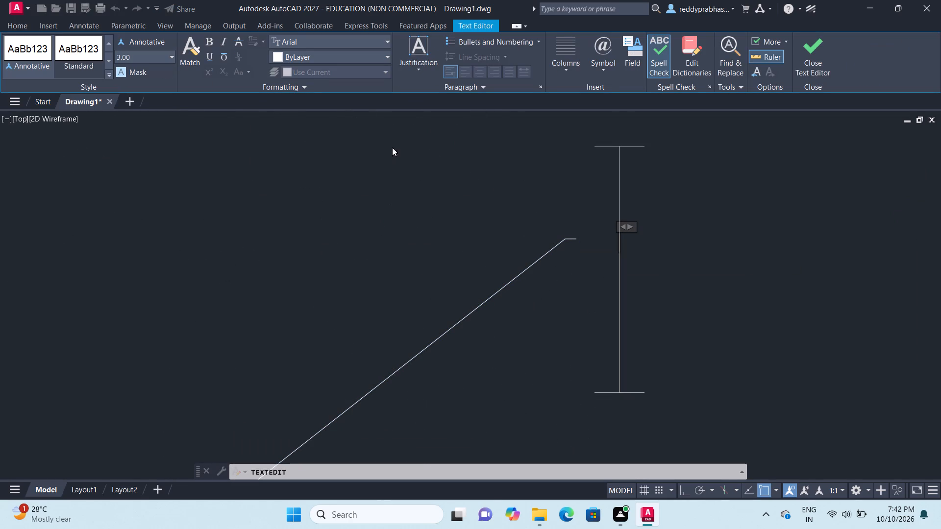
pyautogui.doubleClick(613, 64)
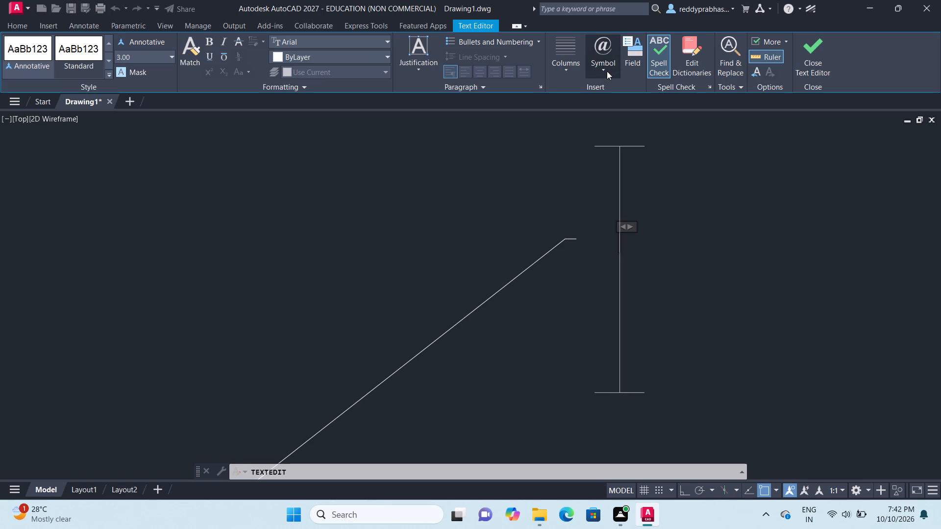
pyautogui.click(607, 71)
pyautogui.click(598, 111)
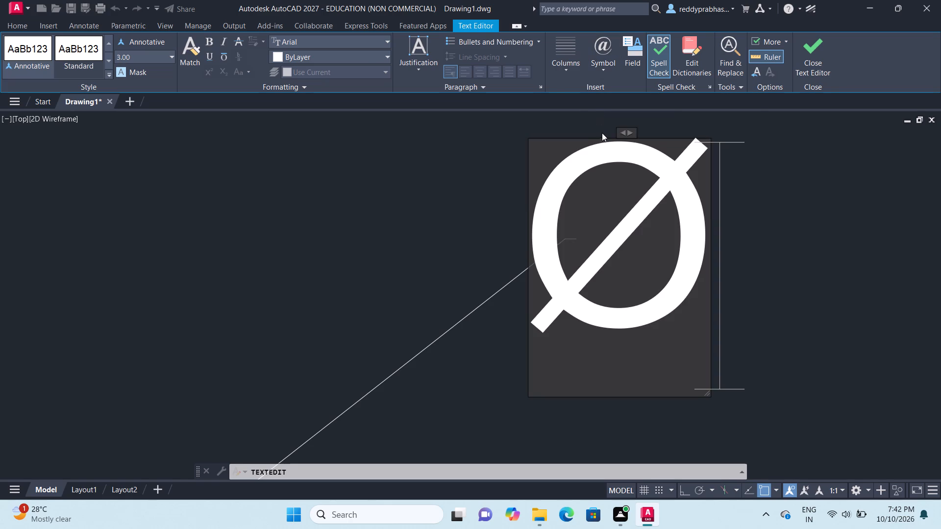
pyautogui.write('116')
pyautogui.doubleClick(798, 42)
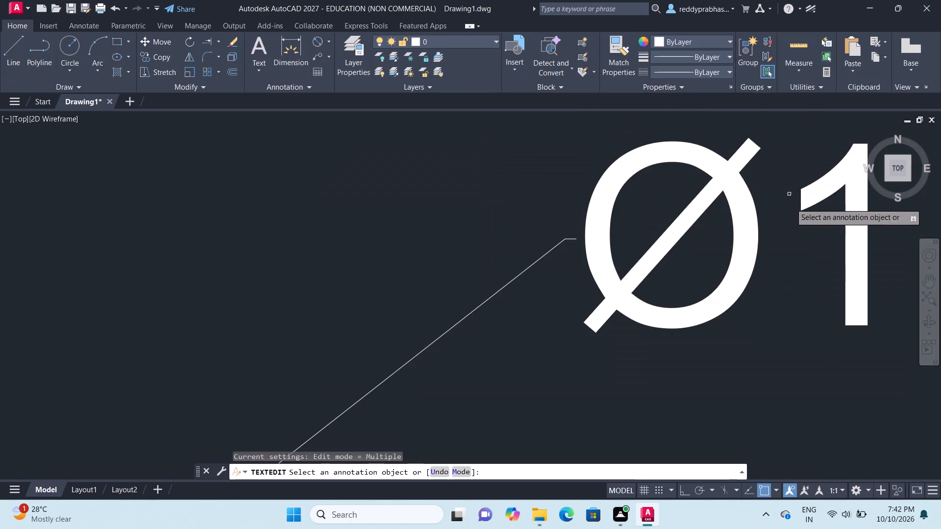
# Add a radius dimension to the outer arc of the right-hand lobe, placing its text outside the large circle to the right.
pyautogui.click(930, 280)
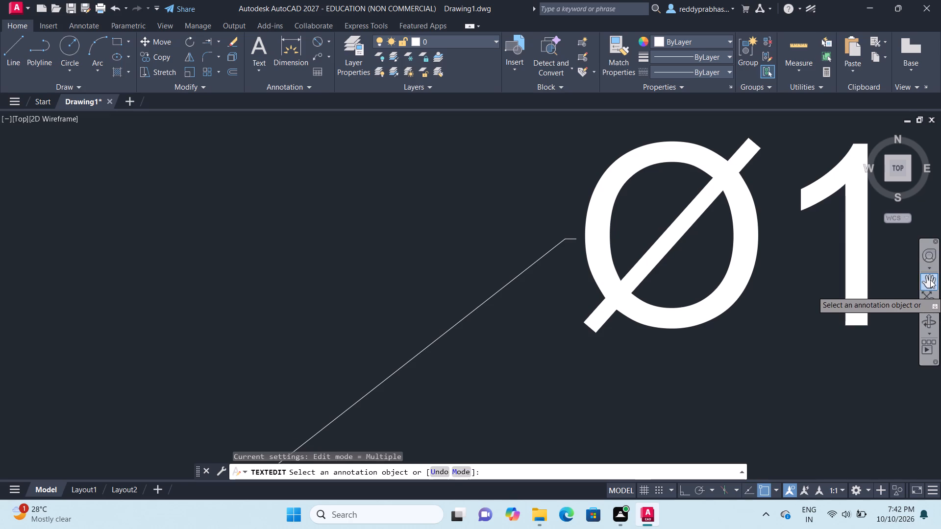
pyautogui.scroll(-3, 666, 360)
pyautogui.scroll(-2, 568, 341)
pyautogui.moveTo(541, 320); pyautogui.dragTo(568, 272)
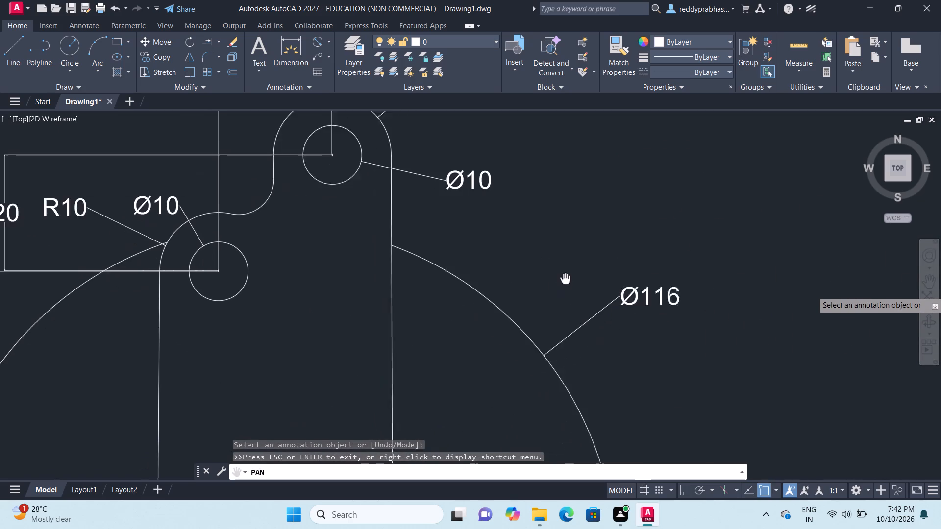
pyautogui.moveTo(568, 272); pyautogui.dragTo(574, 263)
pyautogui.scroll(-2, 576, 254)
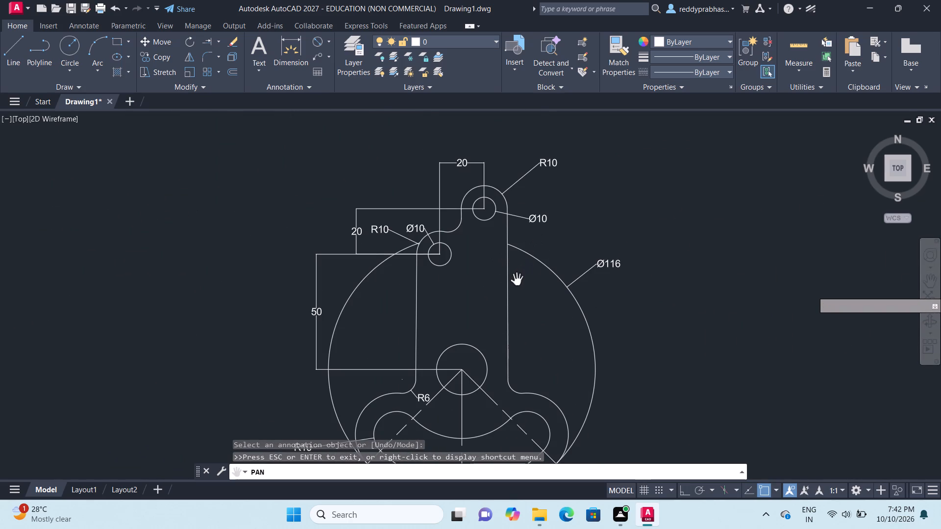
pyautogui.moveTo(552, 337); pyautogui.dragTo(495, 304)
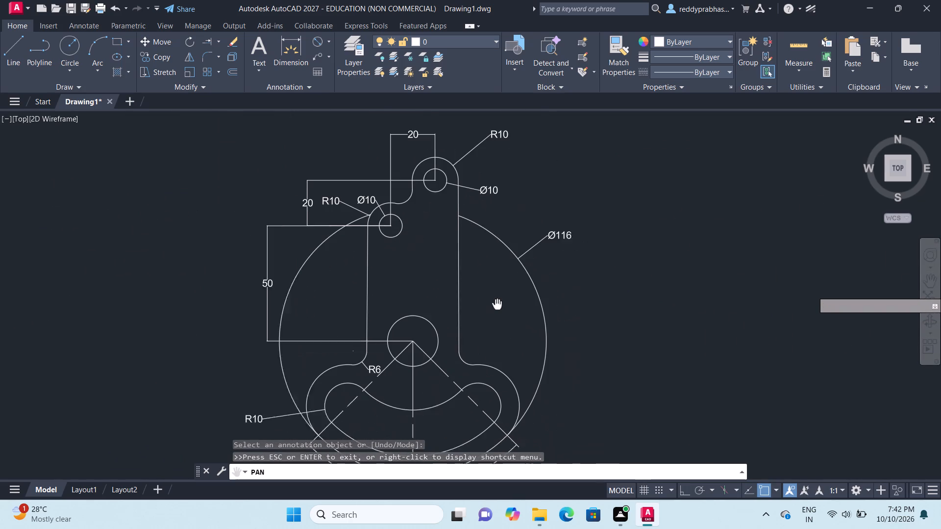
pyautogui.click(491, 303)
pyautogui.moveTo(470, 369); pyautogui.dragTo(471, 342)
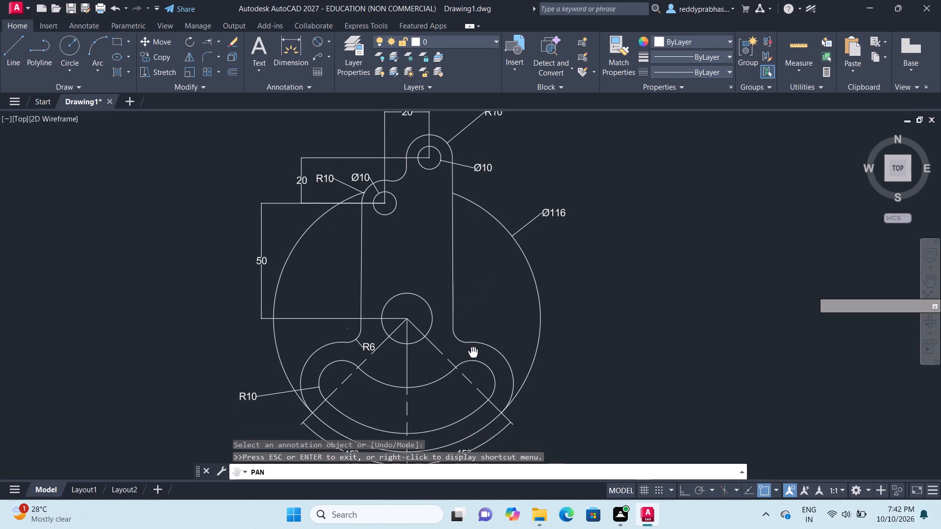
pyautogui.moveTo(471, 342); pyautogui.dragTo(443, 310)
pyautogui.press('Escape')
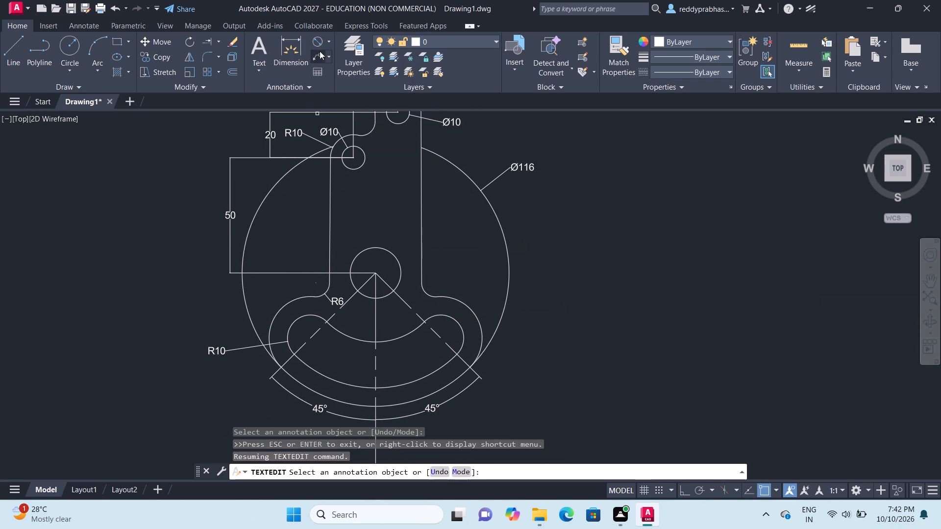
pyautogui.click(327, 41)
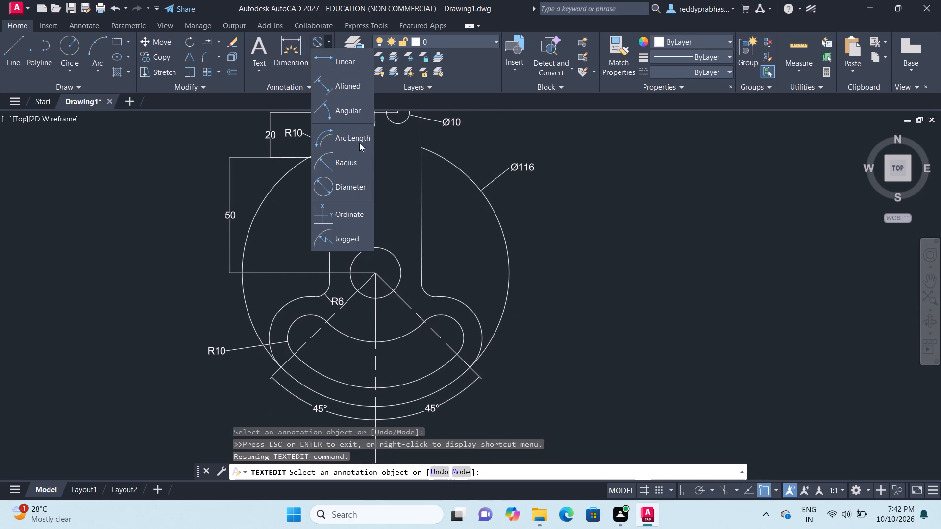
pyautogui.click(355, 156)
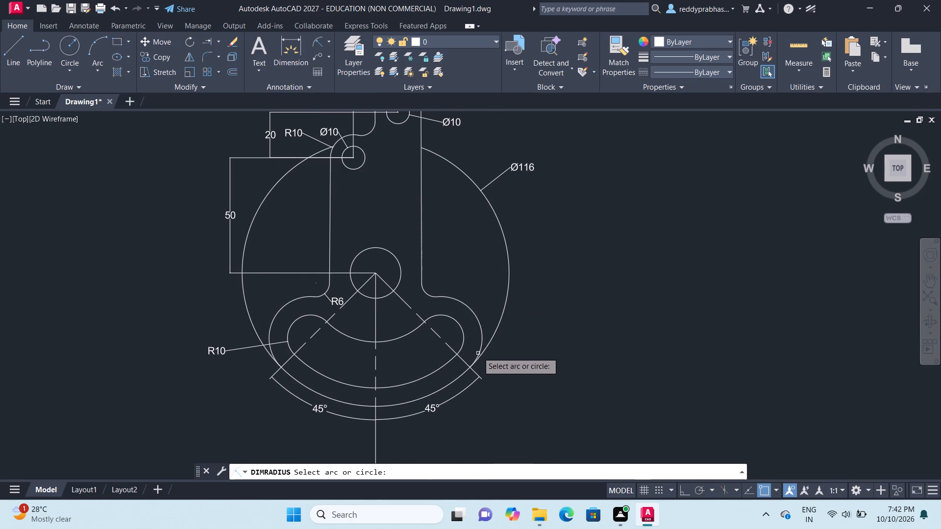
pyautogui.click(482, 330)
pyautogui.click(527, 327)
# Replace the right-hand lobe's radius dimension text with R18 at a text height of 3.00.
pyautogui.scroll(4, 527, 327)
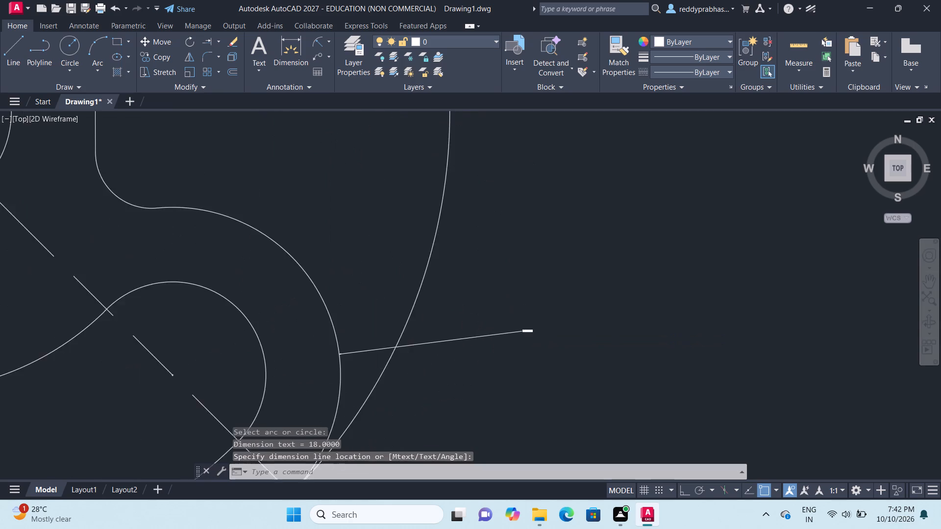
pyautogui.scroll(4, 527, 326)
pyautogui.doubleClick(526, 388)
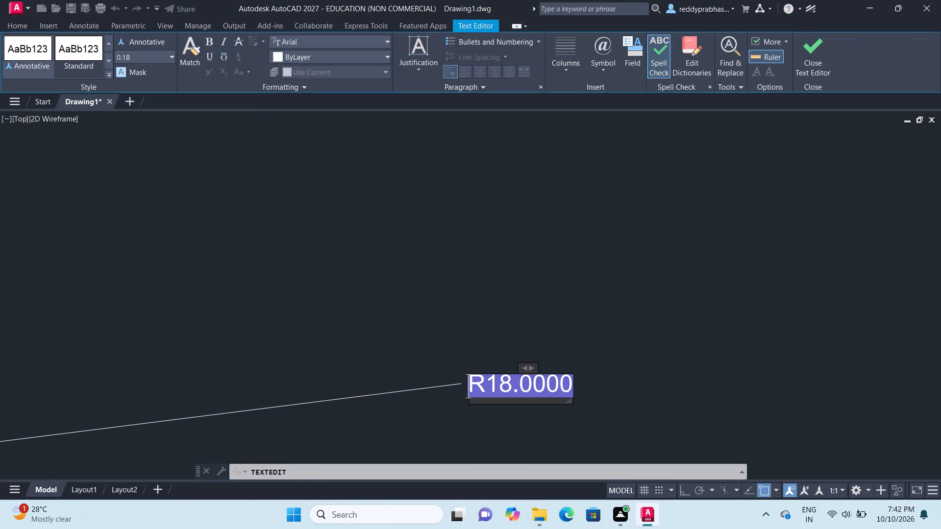
pyautogui.press('Right')
pyautogui.press('BackSpace')
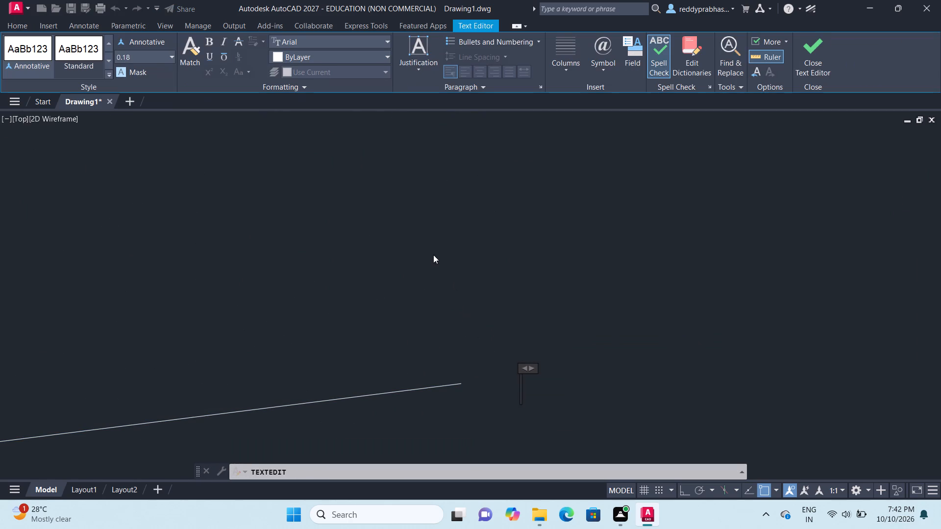
pyautogui.click(173, 56)
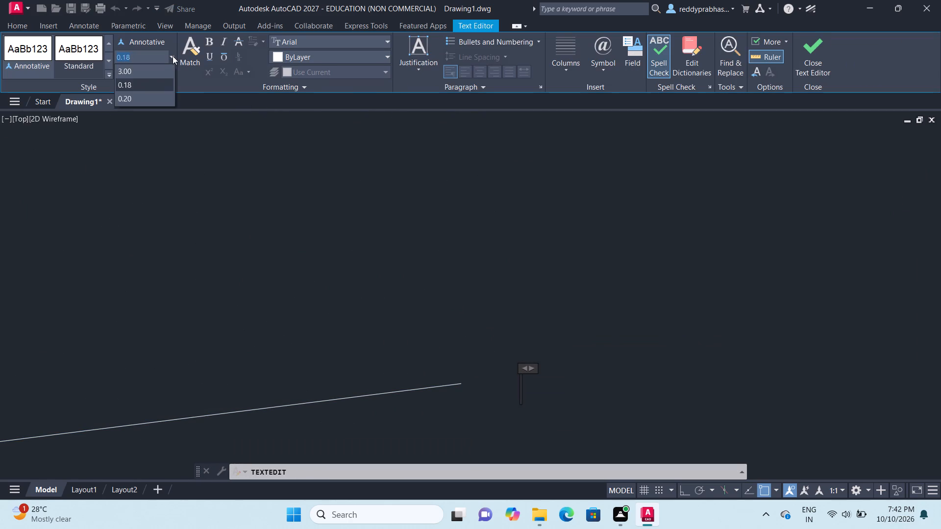
pyautogui.click(171, 67)
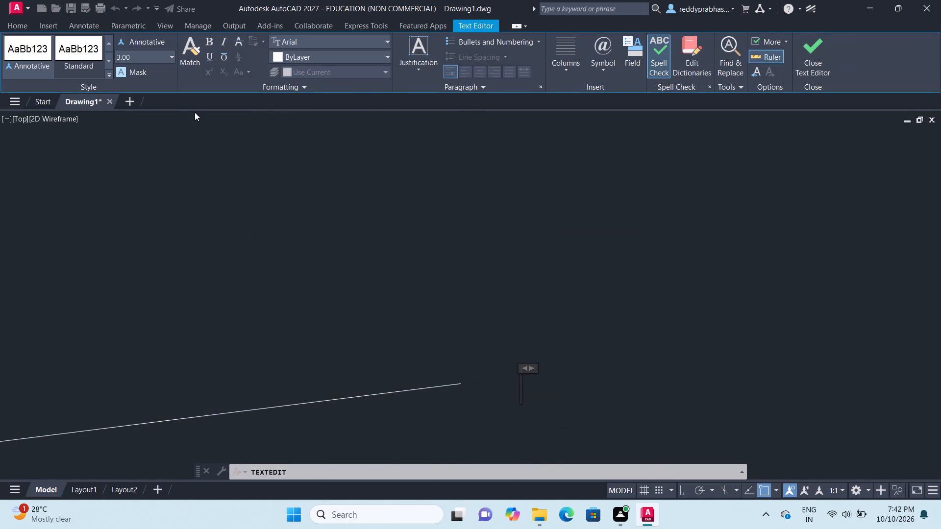
pyautogui.hotkey('shift', 'r')
pyautogui.write('18')
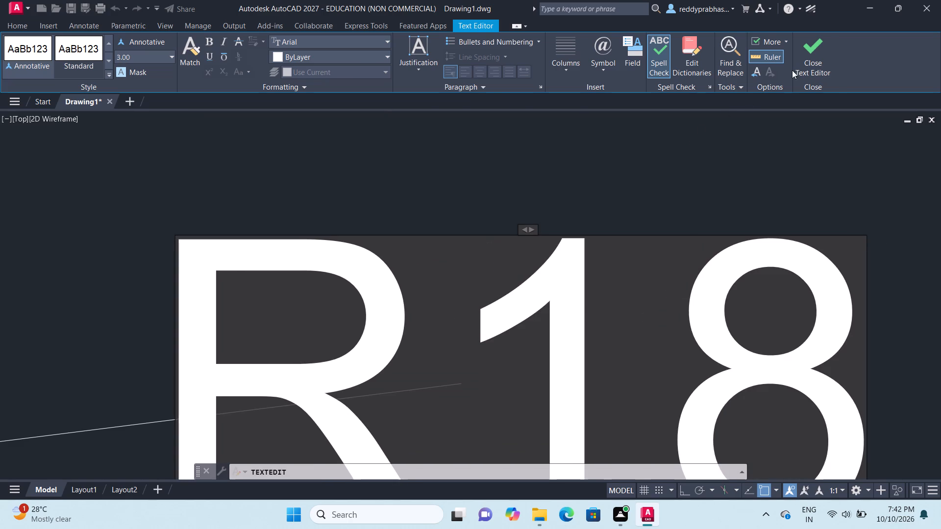
pyautogui.click(809, 49)
# Draw a circle of radius 40 centred on the central circle's centre.
pyautogui.scroll(-6, 697, 201)
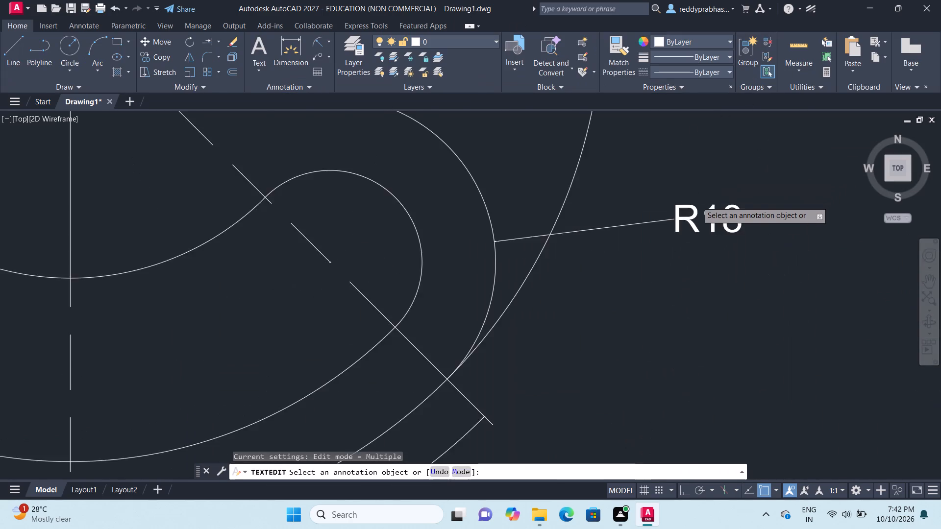
pyautogui.doubleClick(930, 279)
pyautogui.moveTo(837, 320); pyautogui.dragTo(754, 356)
pyautogui.moveTo(745, 354); pyautogui.dragTo(681, 361)
pyautogui.doubleClick(674, 363)
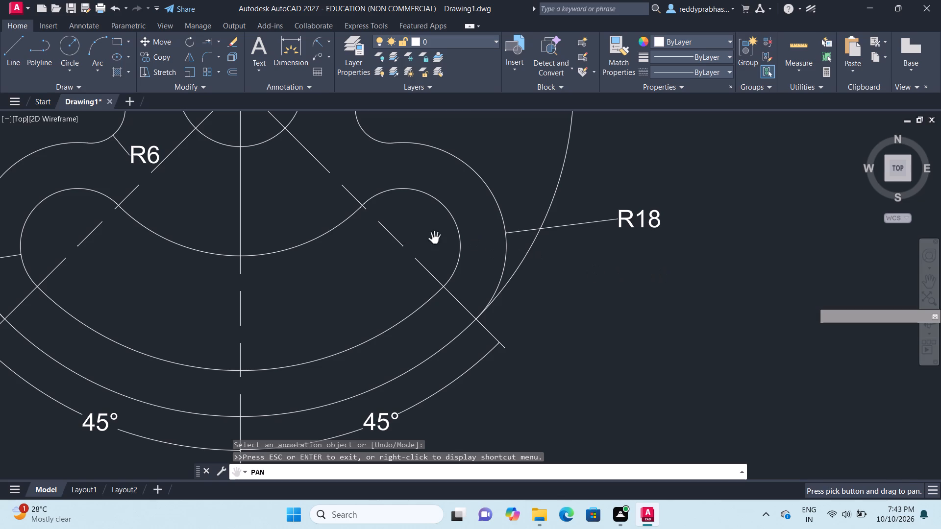
pyautogui.scroll(-3, 345, 239)
pyautogui.scroll(1, 345, 239)
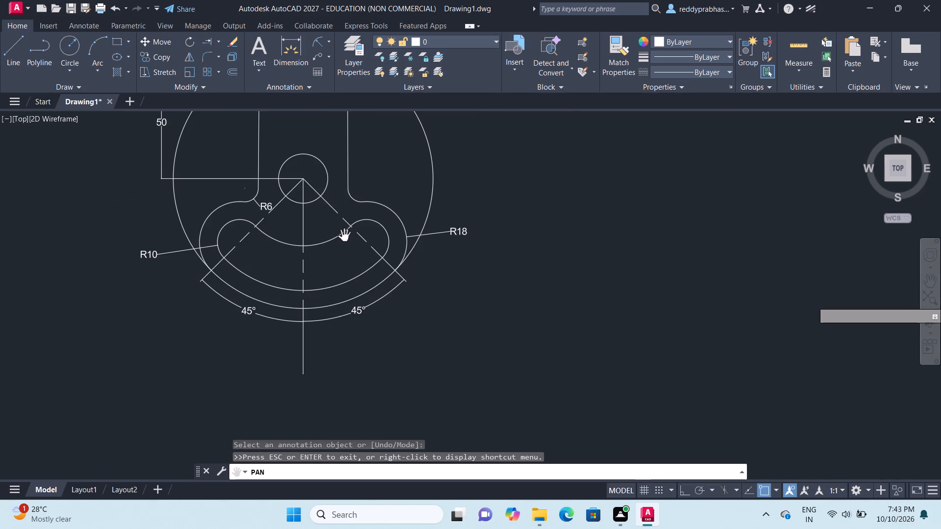
pyautogui.press('Escape')
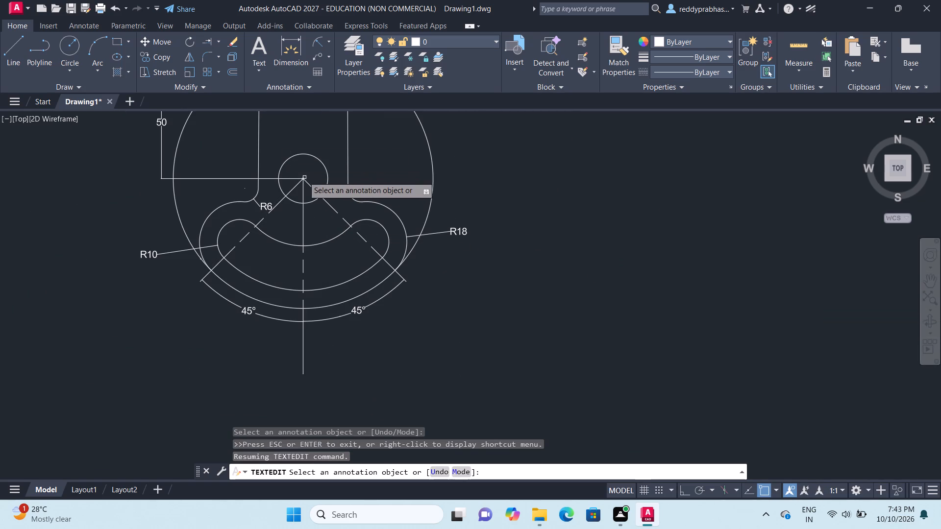
pyautogui.click(69, 64)
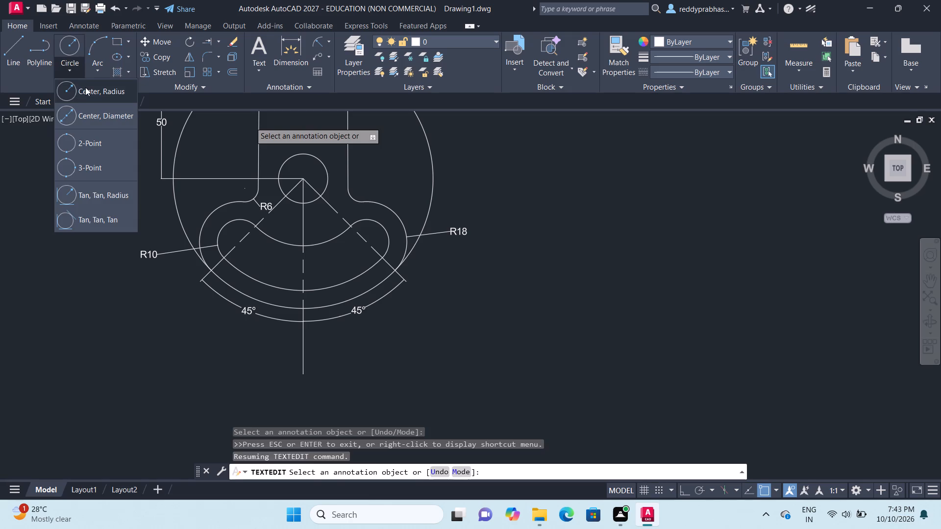
pyautogui.click(85, 87)
pyautogui.click(303, 183)
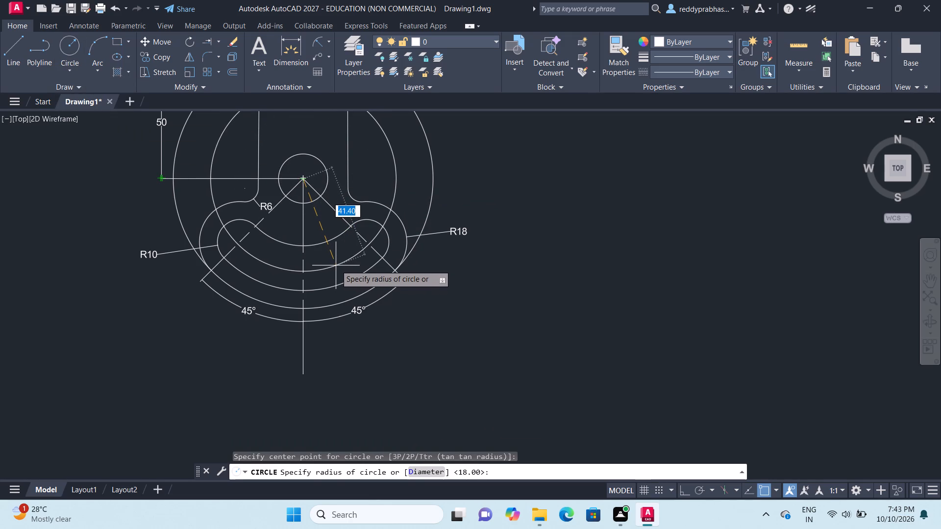
pyautogui.write('40')
pyautogui.press('Return')
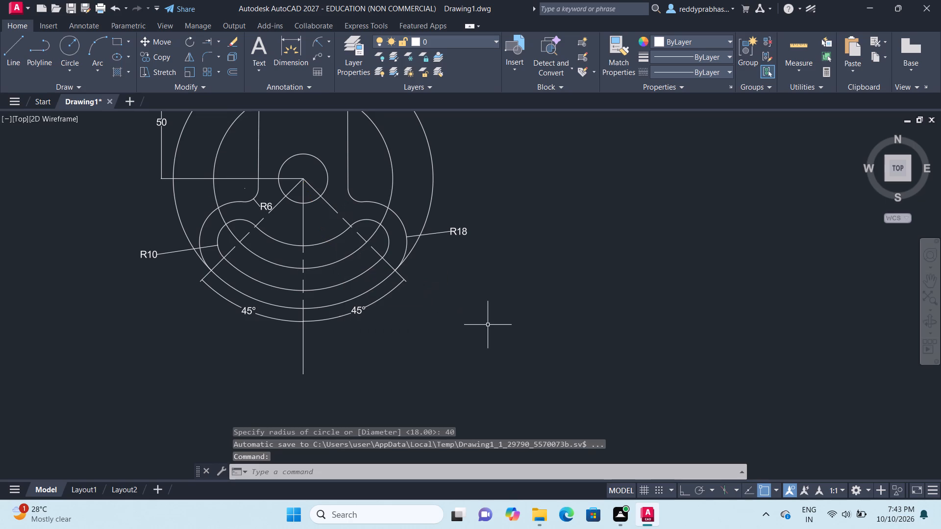
pyautogui.press('Escape')
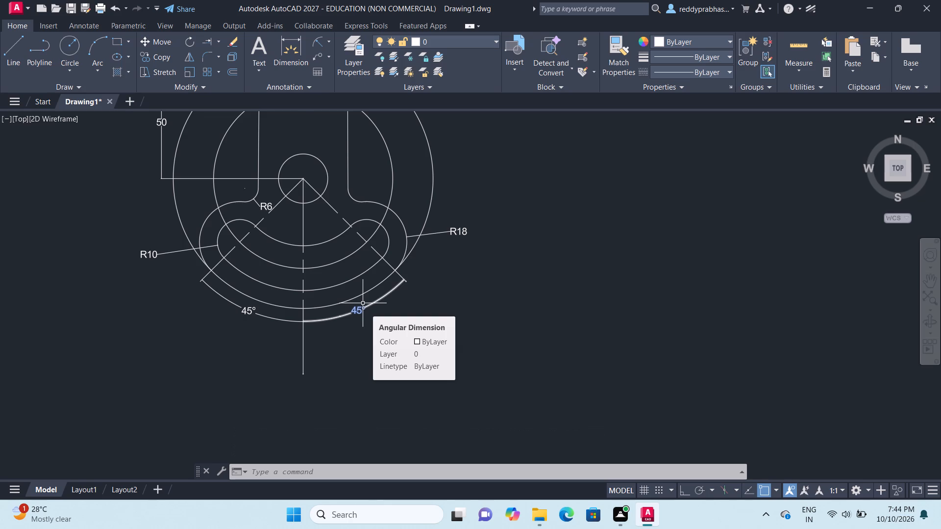
# Change the linetype of the radius 40 circle to ACAD_ISO08W100.
pyautogui.scroll(1, 363, 303)
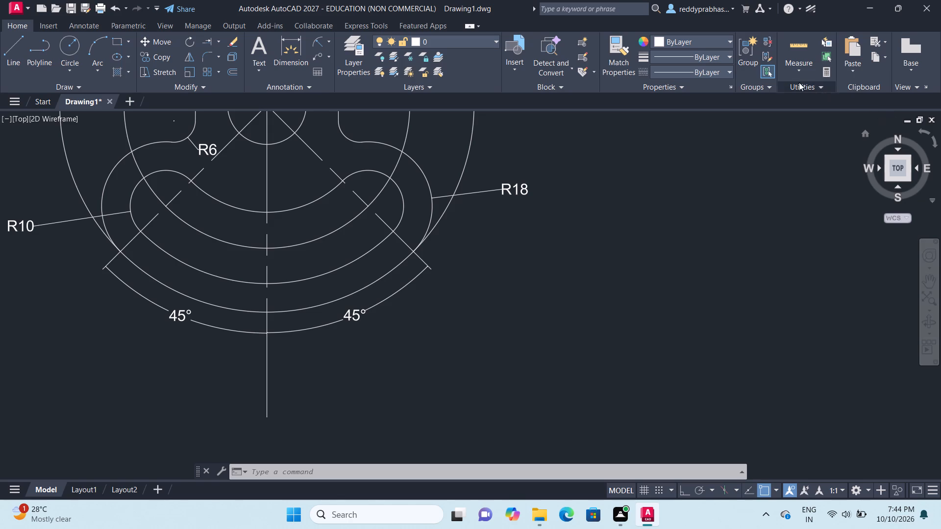
pyautogui.click(923, 273)
pyautogui.moveTo(546, 233); pyautogui.dragTo(631, 388)
pyautogui.click(631, 389)
pyautogui.press('Escape')
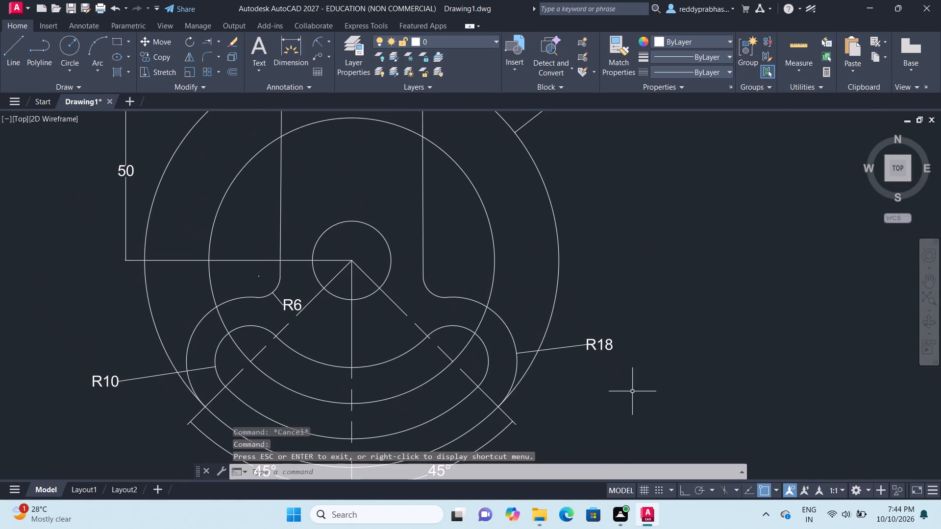
pyautogui.click(493, 252)
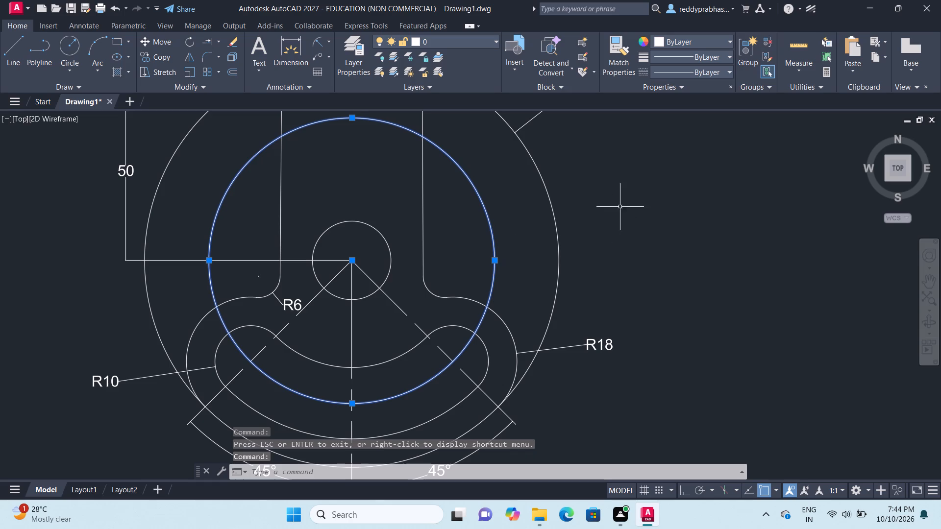
pyautogui.doubleClick(727, 71)
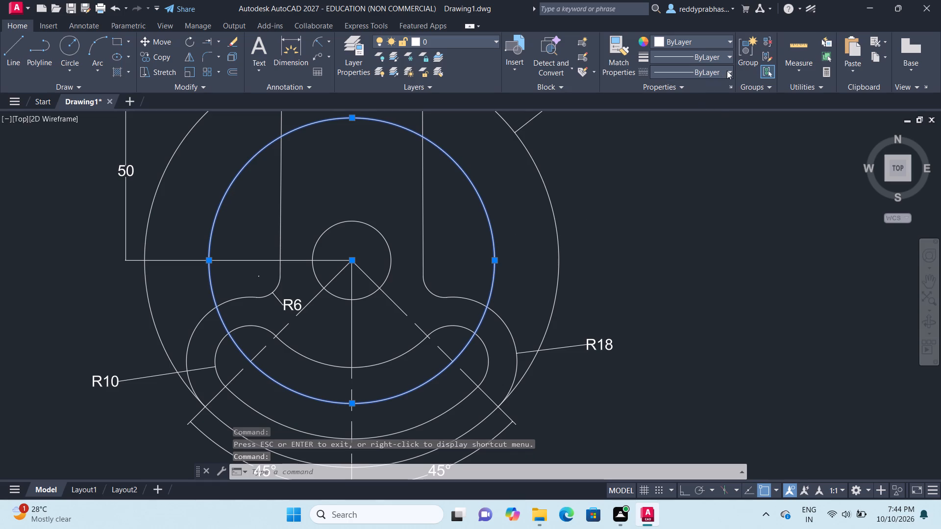
pyautogui.doubleClick(728, 71)
pyautogui.tripleClick(728, 71)
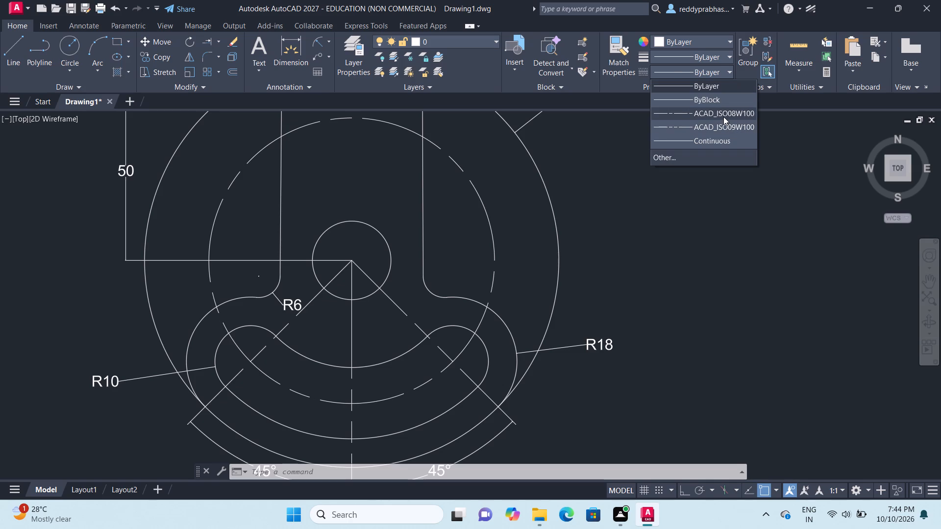
pyautogui.doubleClick(723, 117)
pyautogui.press('Escape')
pyautogui.press('Escape')
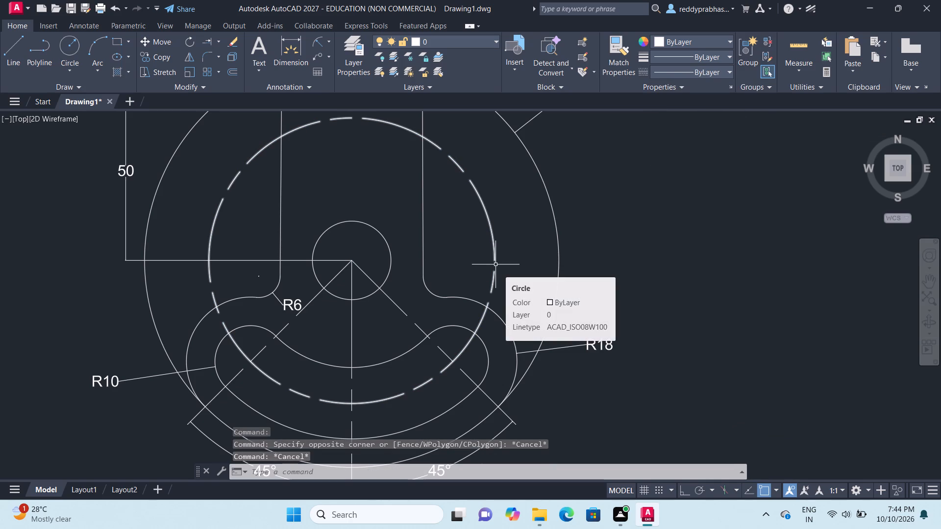
# Trim the dashed circle's right, top and left portions, keeping only the lower arc between the outer edges of the two lobes.
pyautogui.write('tr')
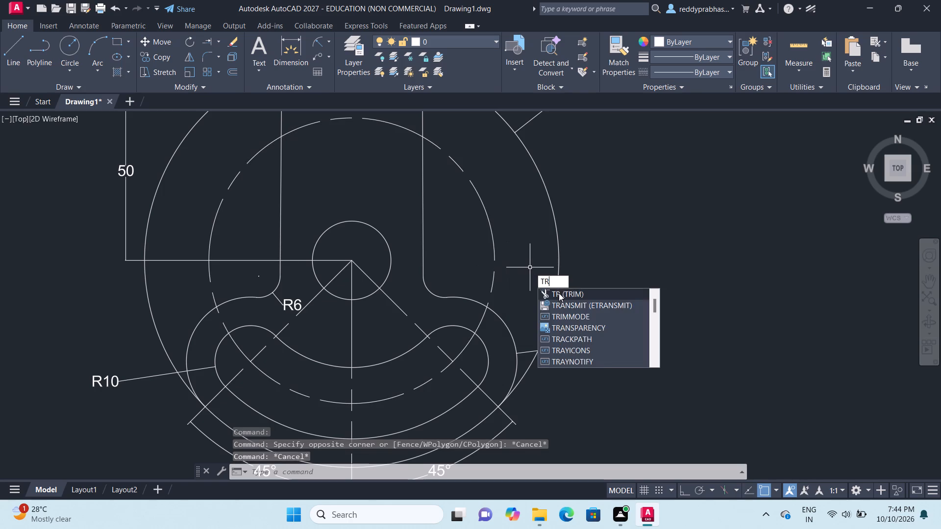
pyautogui.click(559, 292)
pyautogui.click(492, 243)
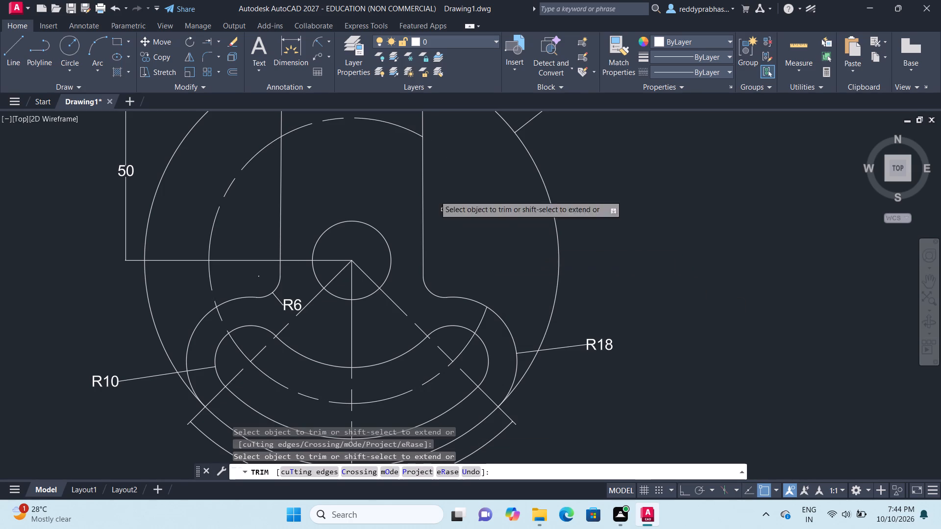
pyautogui.click(396, 126)
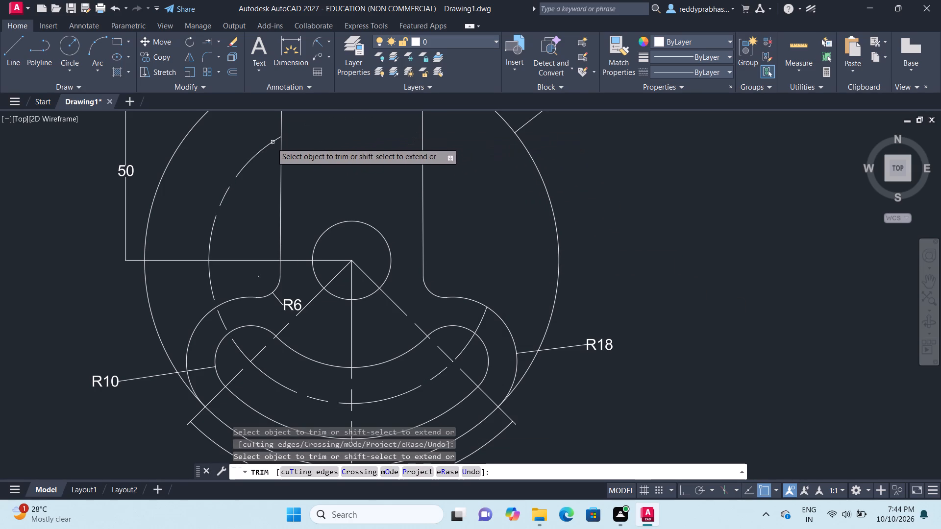
pyautogui.doubleClick(258, 151)
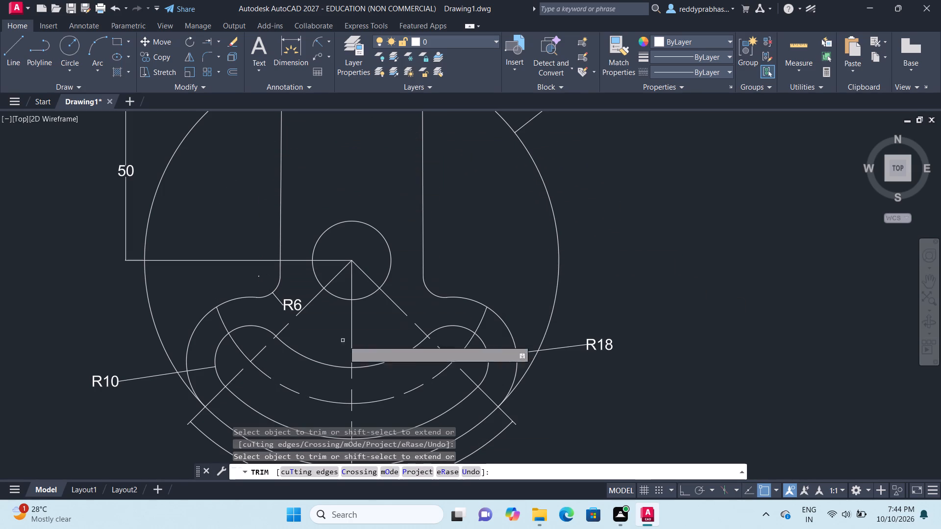
pyautogui.press('Escape')
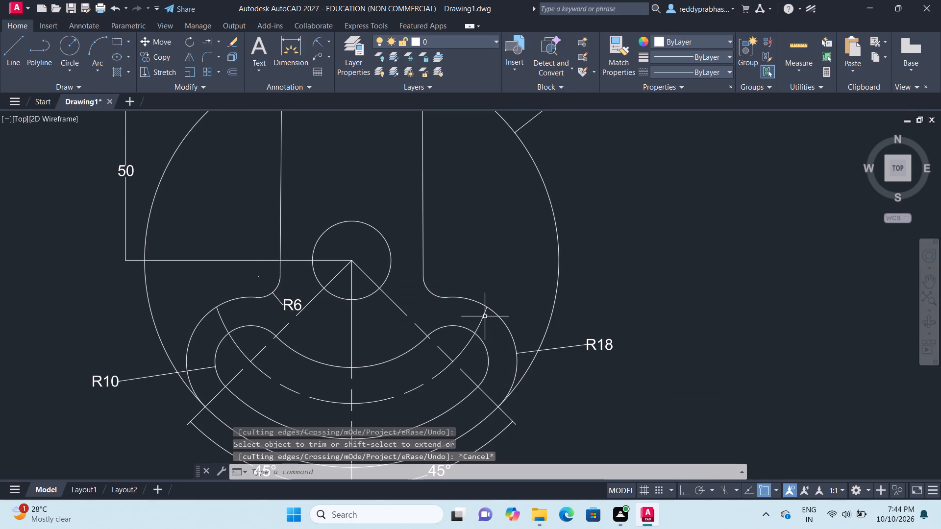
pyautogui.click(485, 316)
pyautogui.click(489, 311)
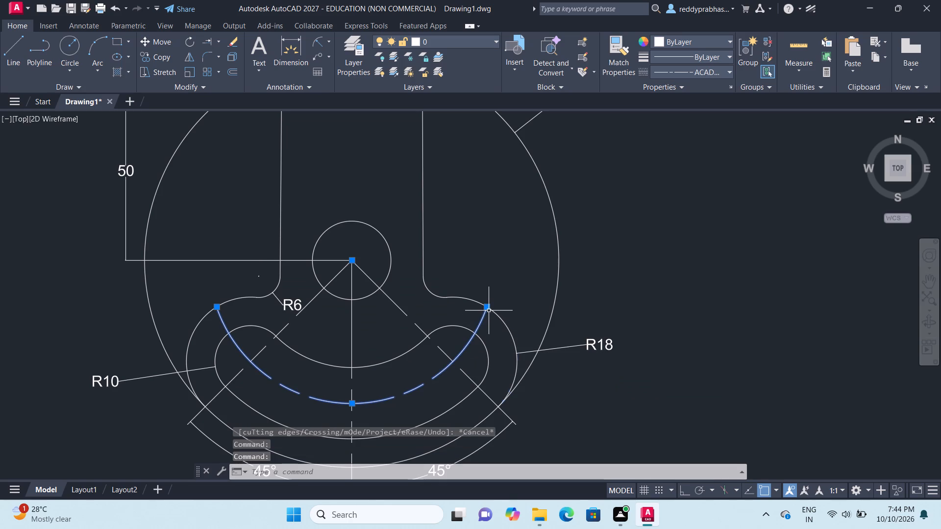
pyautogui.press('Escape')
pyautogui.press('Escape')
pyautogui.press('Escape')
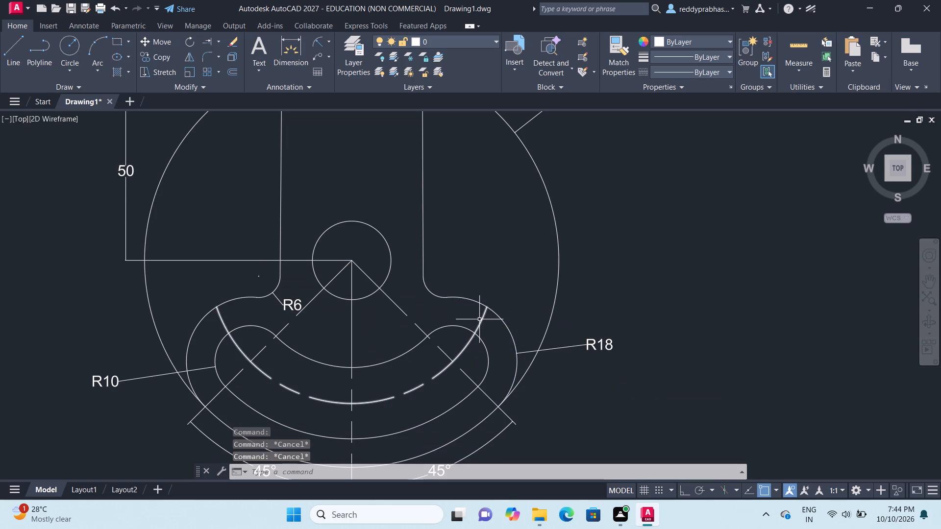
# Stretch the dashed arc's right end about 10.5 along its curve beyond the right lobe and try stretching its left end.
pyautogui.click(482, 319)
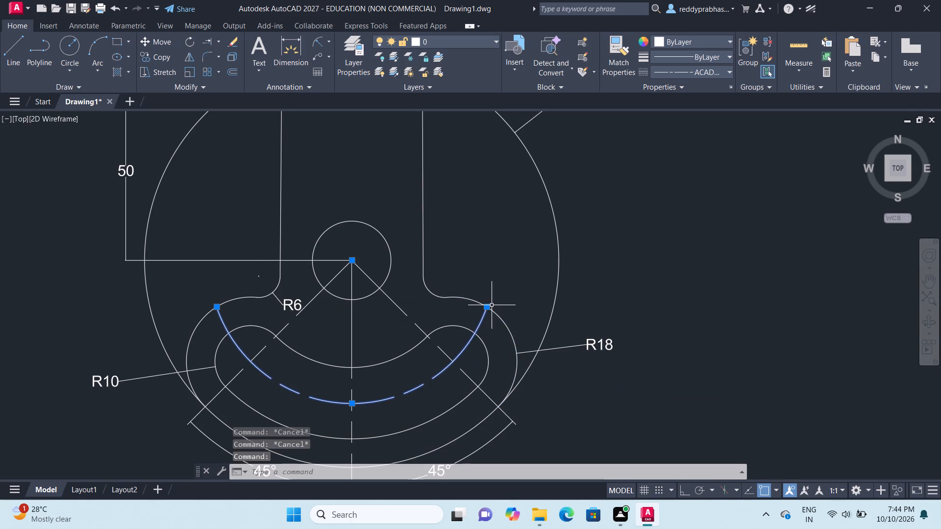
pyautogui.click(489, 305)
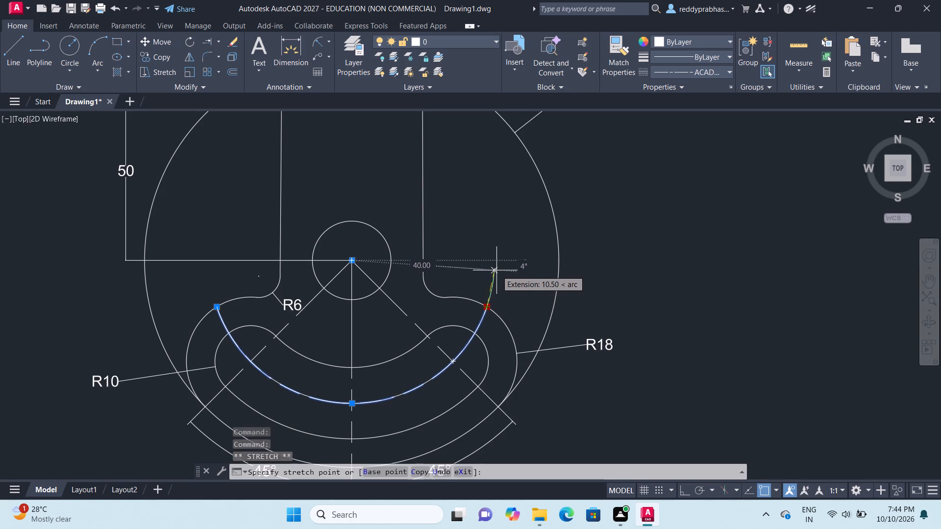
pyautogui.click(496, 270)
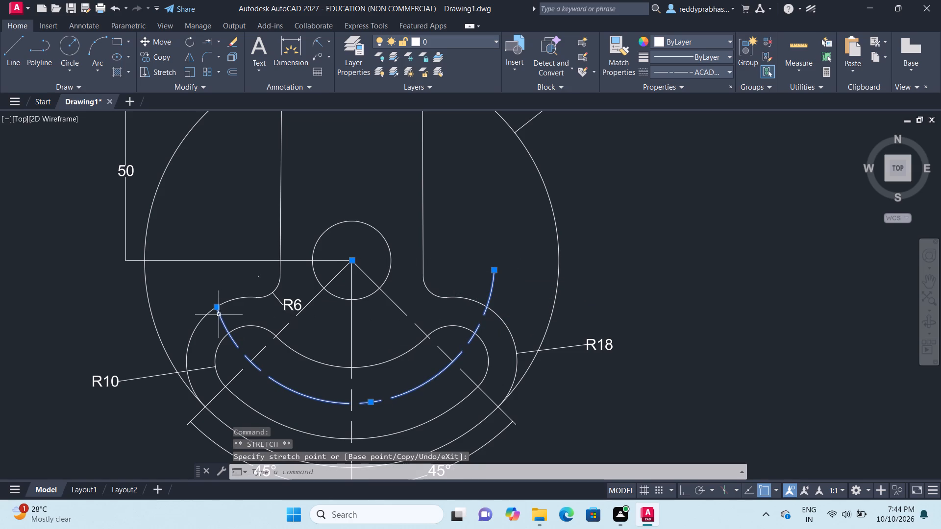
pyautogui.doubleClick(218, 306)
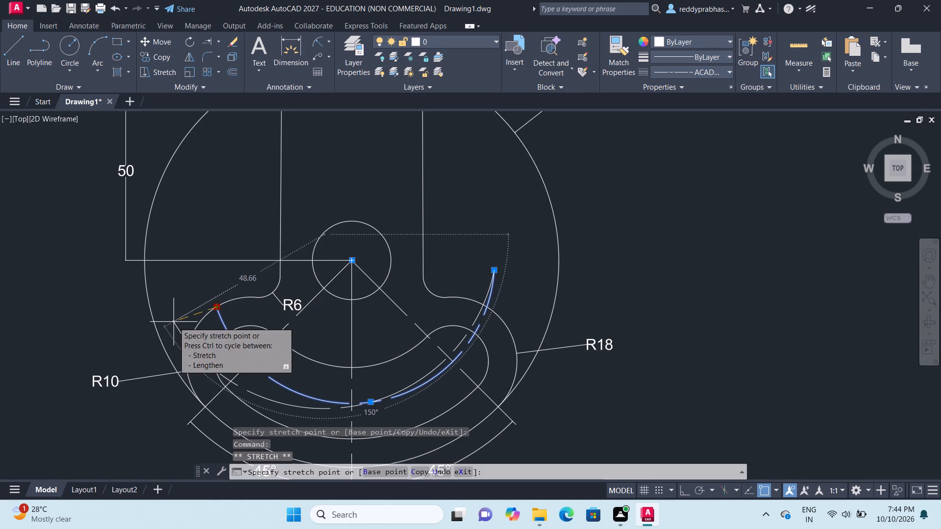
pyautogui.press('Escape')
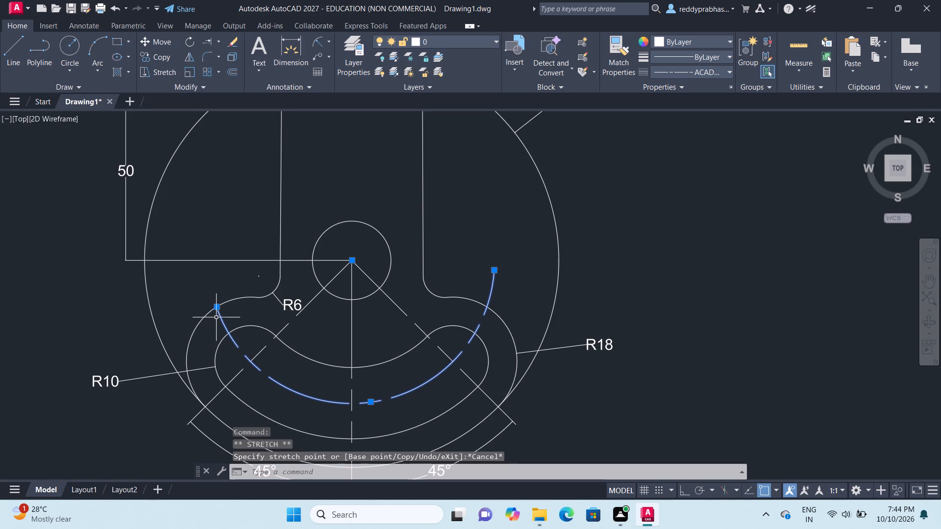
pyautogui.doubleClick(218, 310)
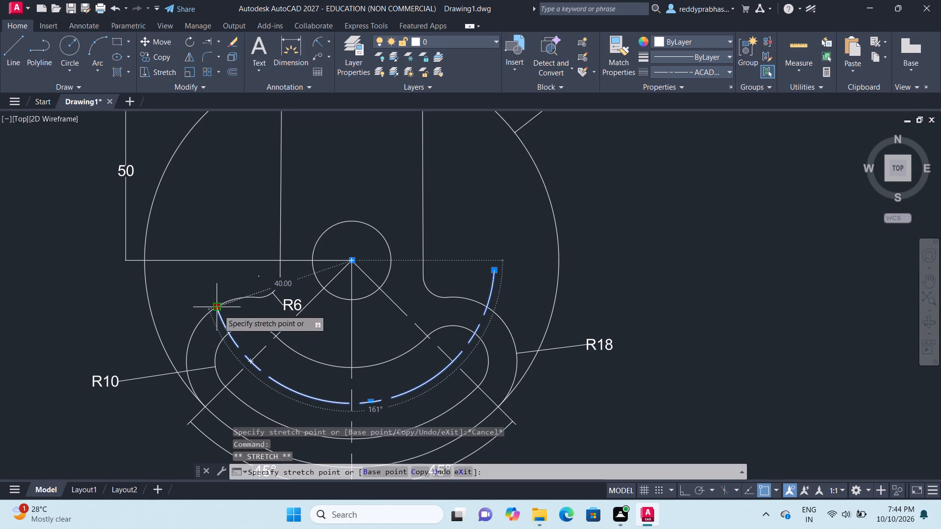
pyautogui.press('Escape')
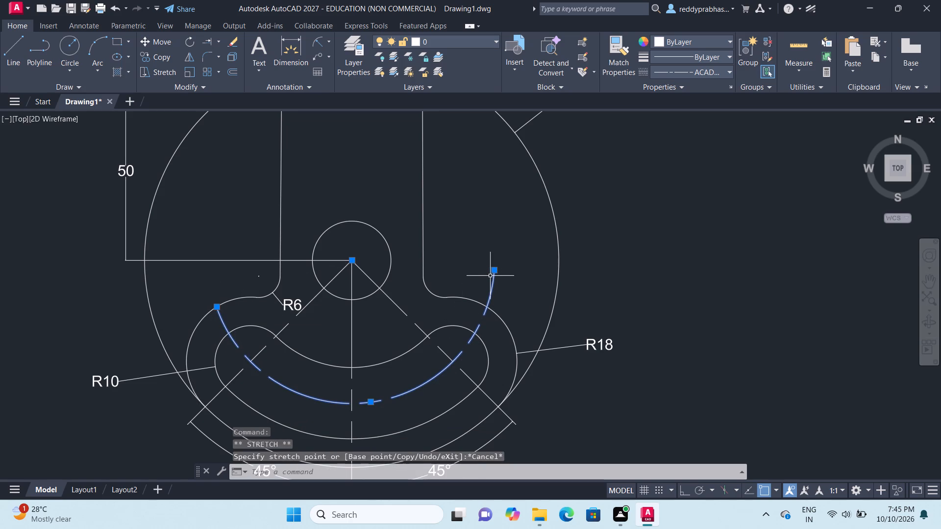
# Undo the arc end stretch and the trimming of the dashed radius 40 circle.
pyautogui.hotkey('ctrl', 'z')
pyautogui.hotkey('ctrl', 'z')
pyautogui.hotkey('ctrl', 'z')
pyautogui.hotkey('ctrl', 'z')
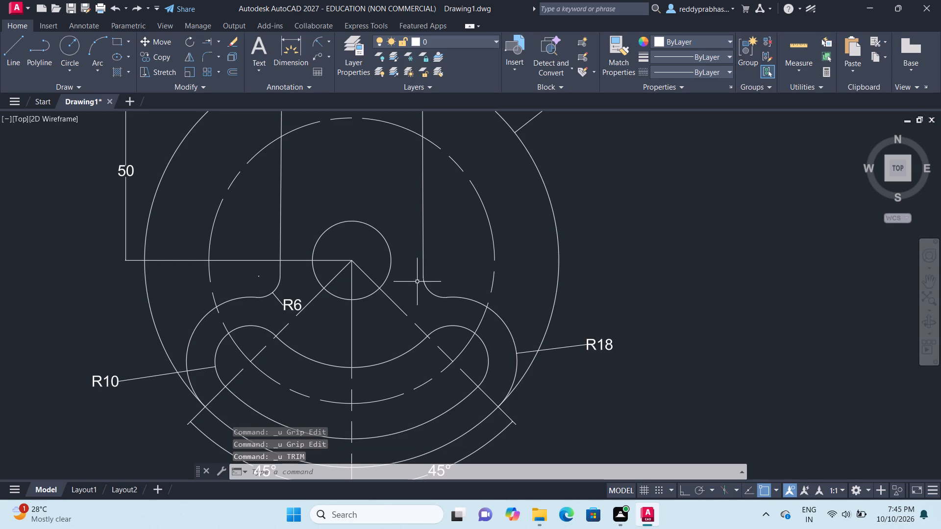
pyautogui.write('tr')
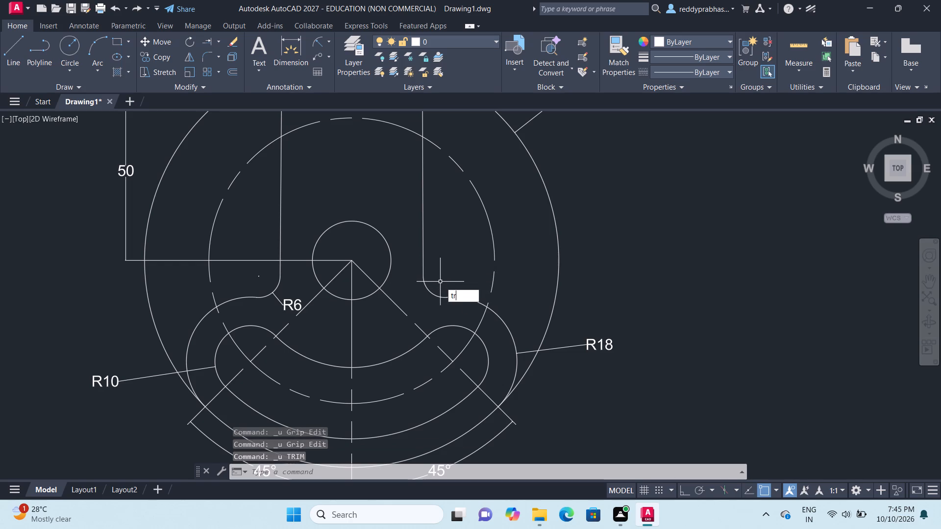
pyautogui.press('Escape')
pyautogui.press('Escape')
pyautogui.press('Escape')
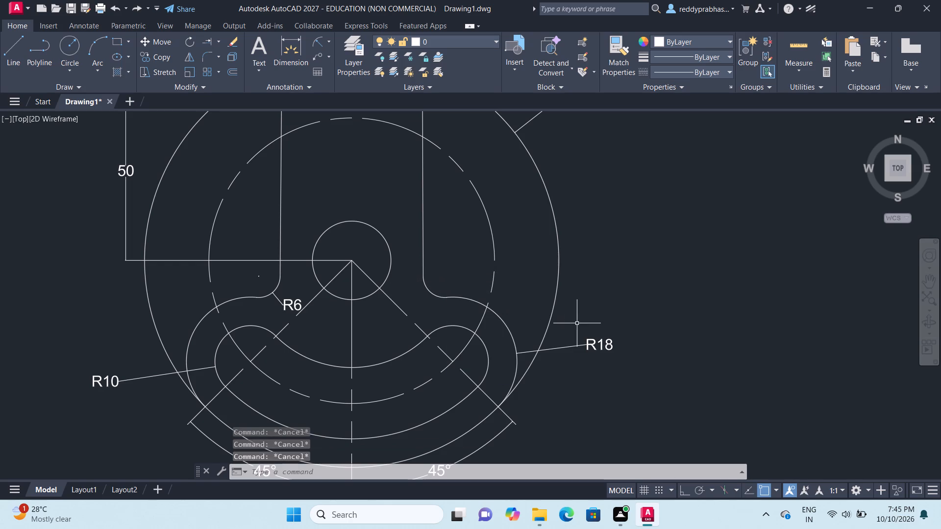
# Draw a short, nearly horizontal cutting line across the dashed circle's right side, level with the central circle's centre.
pyautogui.write('li')
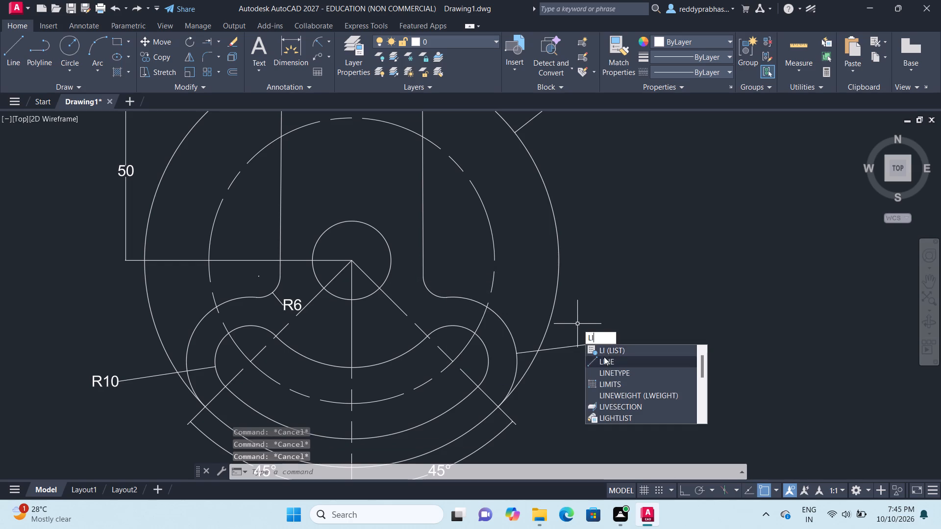
pyautogui.click(604, 357)
pyautogui.doubleClick(475, 262)
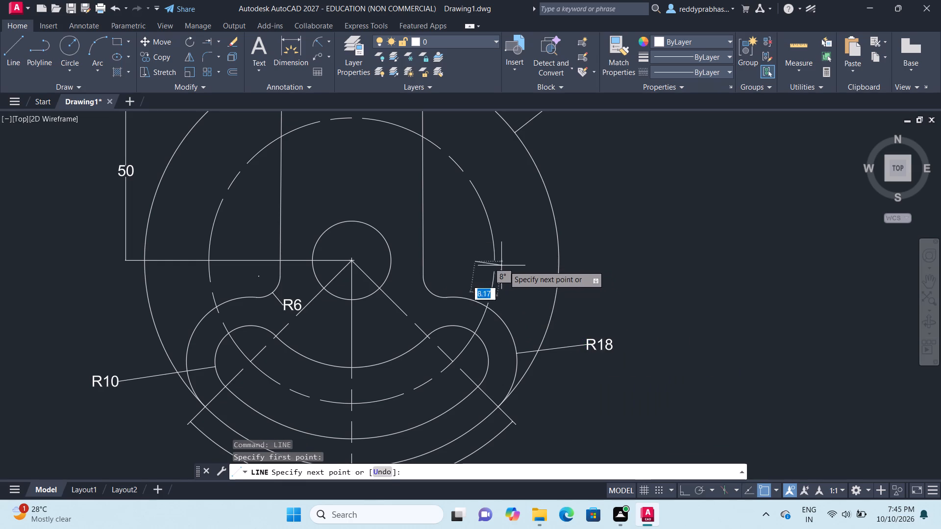
pyautogui.click(530, 259)
pyautogui.press('Escape')
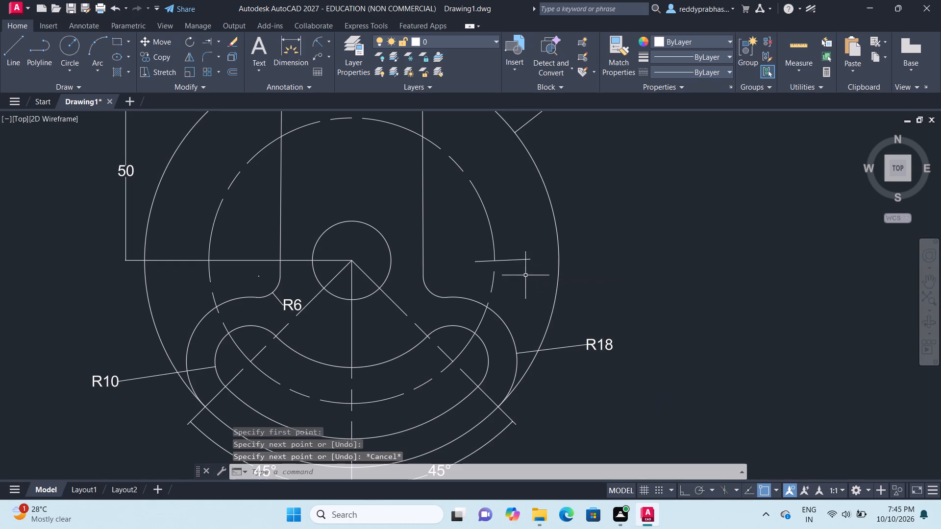
# Trim the dashed circle's upper-right portion above the cutting line and its top portion between the two vertical edges.
pyautogui.write('re')
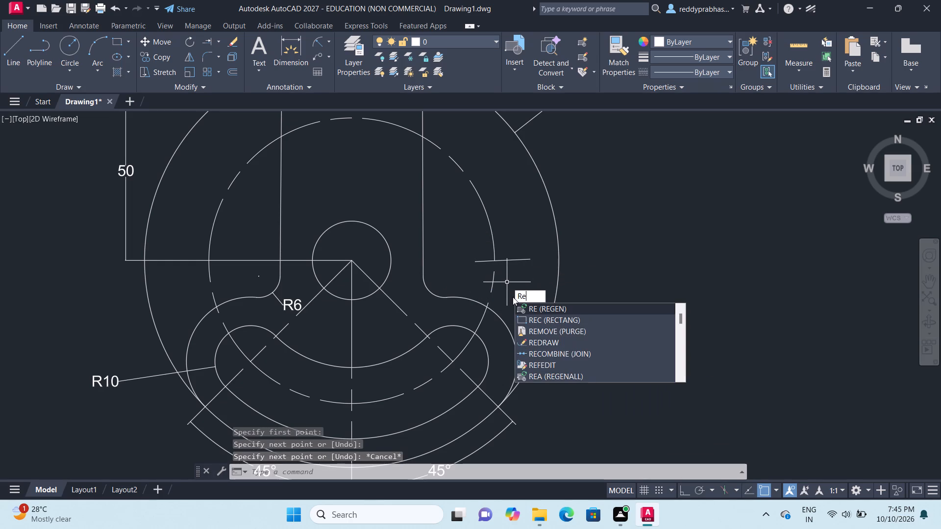
pyautogui.press('BackSpace')
pyautogui.press('BackSpace')
pyautogui.press('BackSpace')
pyautogui.write('tr')
pyautogui.click(569, 306)
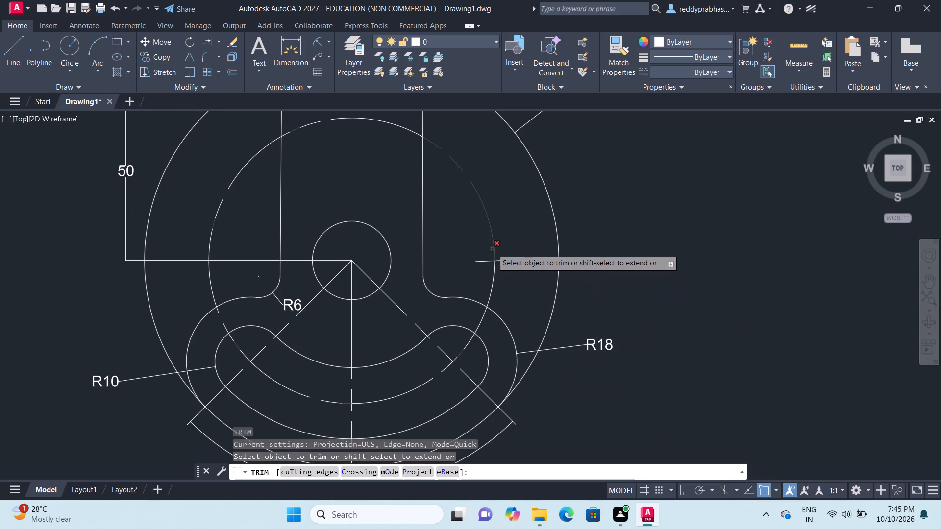
pyautogui.click(493, 247)
pyautogui.click(394, 125)
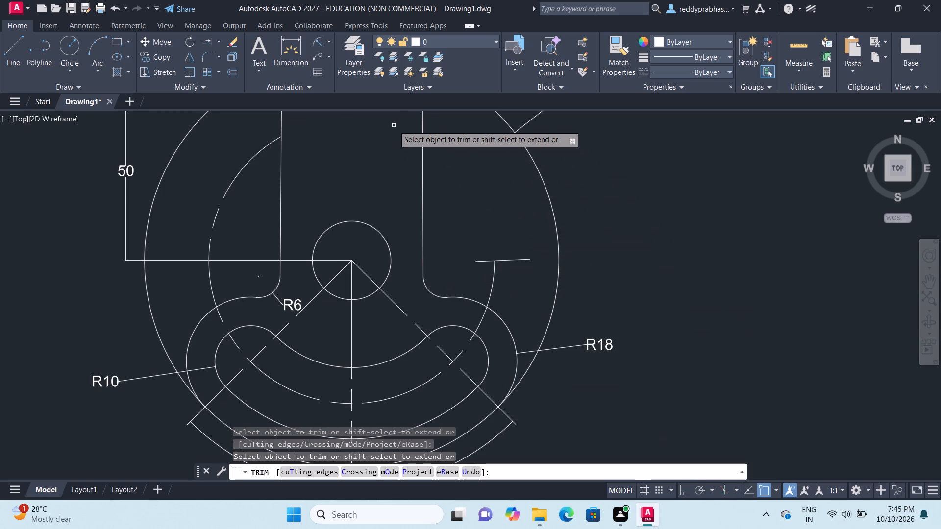
pyautogui.press('Escape')
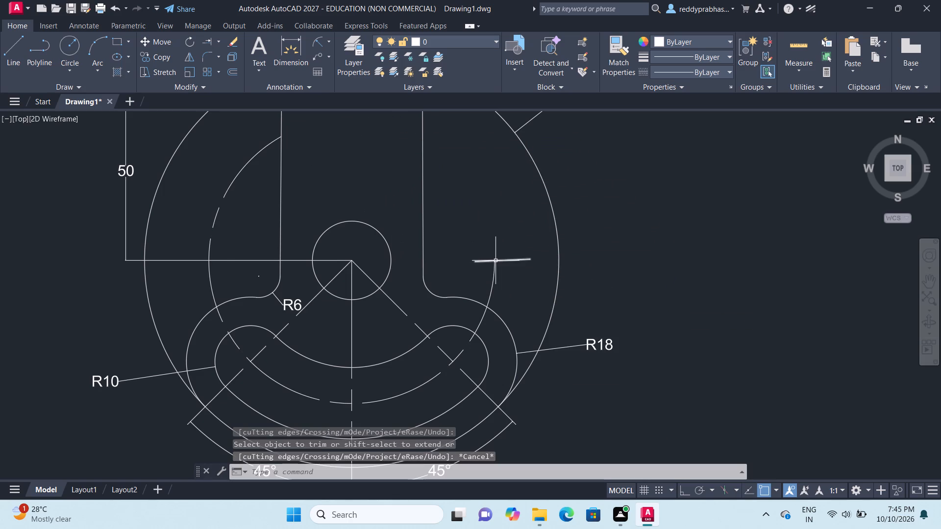
# Erase the short cutting line at the dashed arc's right end.
pyautogui.click(495, 261)
pyautogui.rightClick(495, 261)
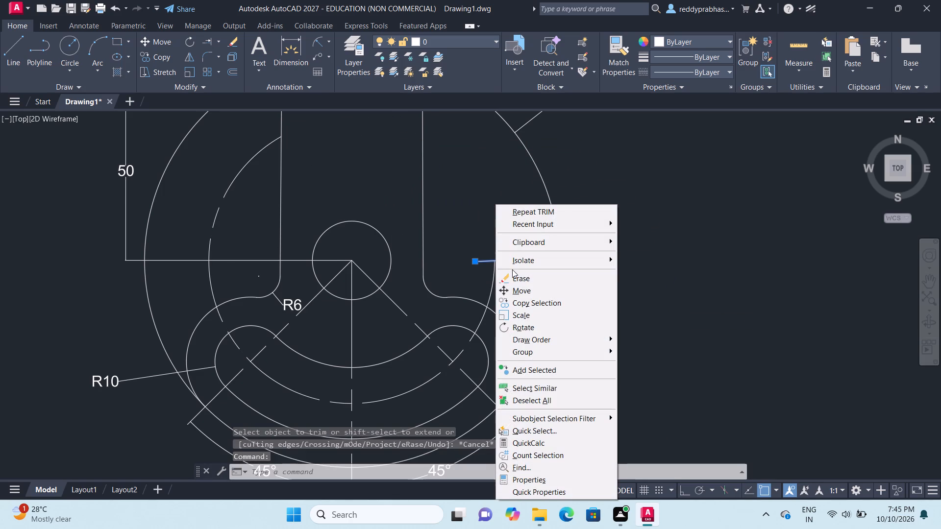
pyautogui.click(513, 274)
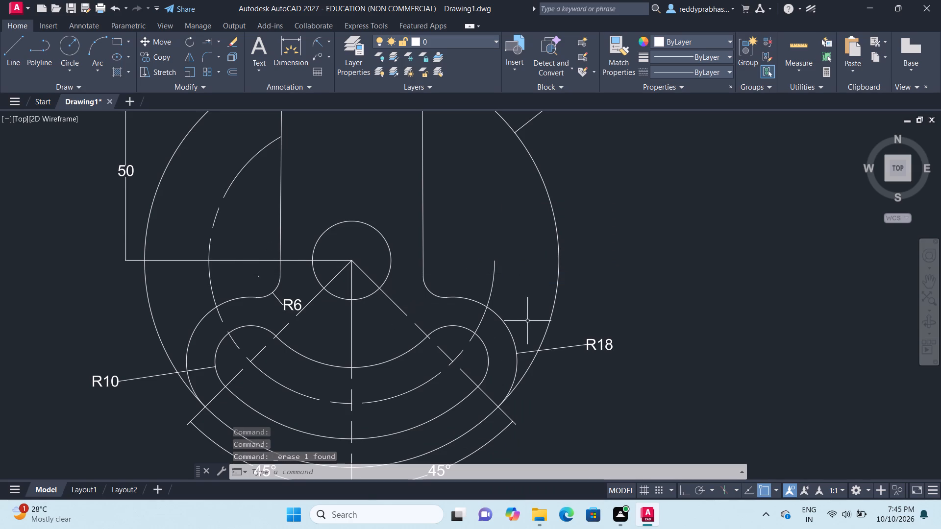
# Draw a horizontal cutting line about 12 long across the dashed arc's right end, slightly above the right lobe.
pyautogui.write('li')
pyautogui.click(569, 355)
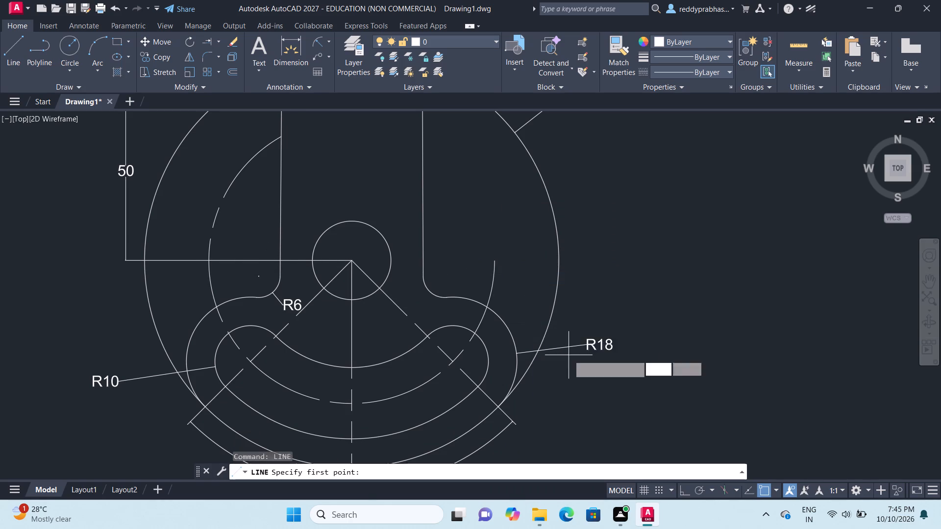
pyautogui.click(476, 279)
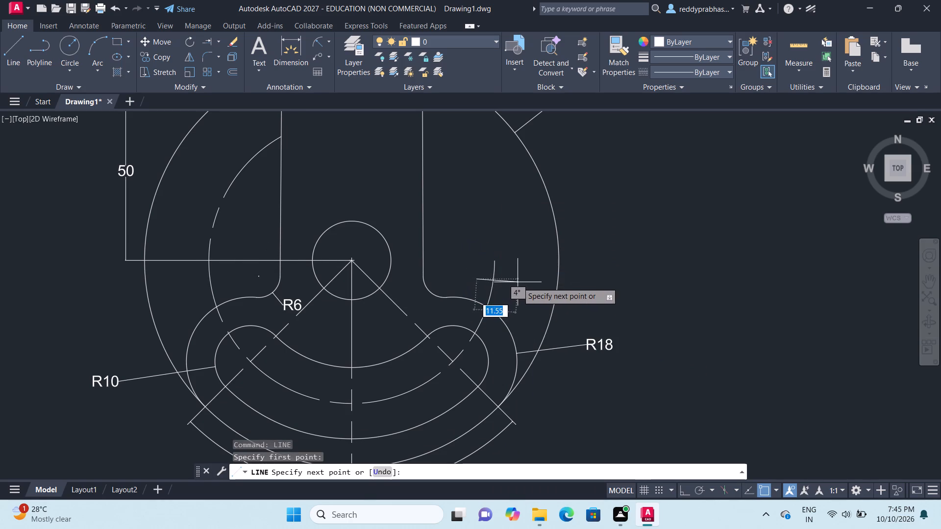
pyautogui.click(520, 279)
pyautogui.press('Escape')
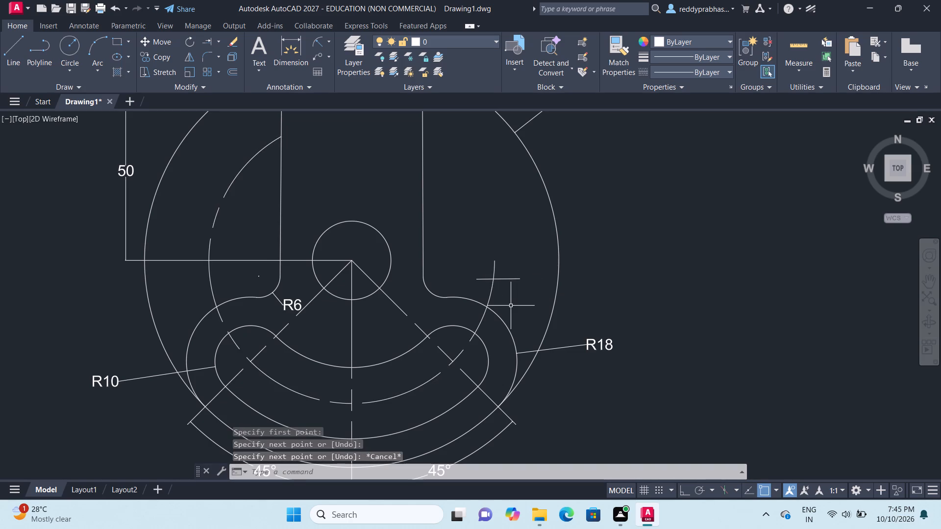
# Trim the stub of the dashed arc's right end above the new cutting line.
pyautogui.write('tr')
pyautogui.click(541, 330)
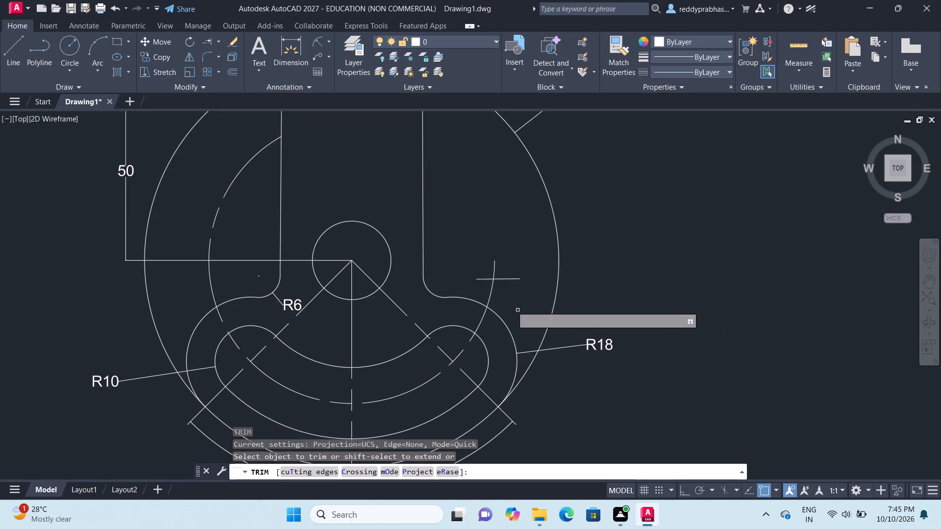
pyautogui.click(494, 265)
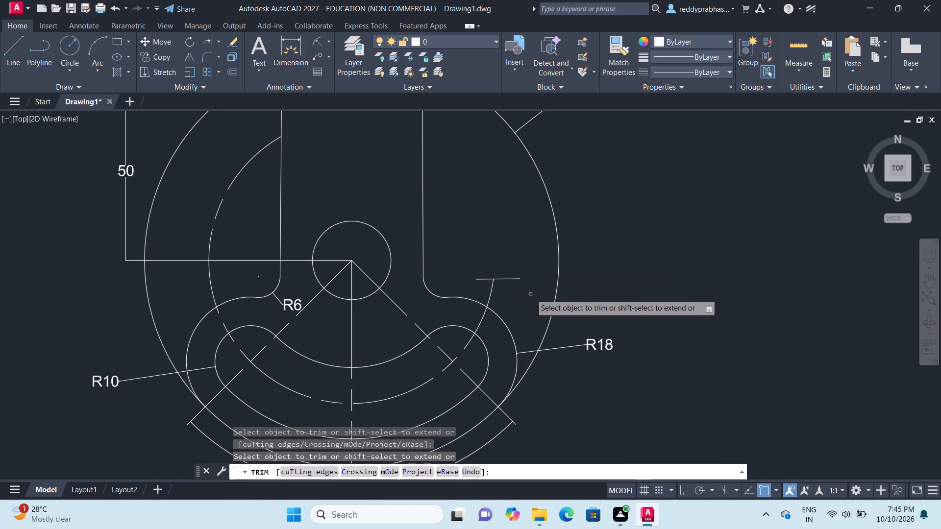
pyautogui.press('Escape')
# Erase the horizontal cutting line at the dashed arc's right end.
pyautogui.click(505, 281)
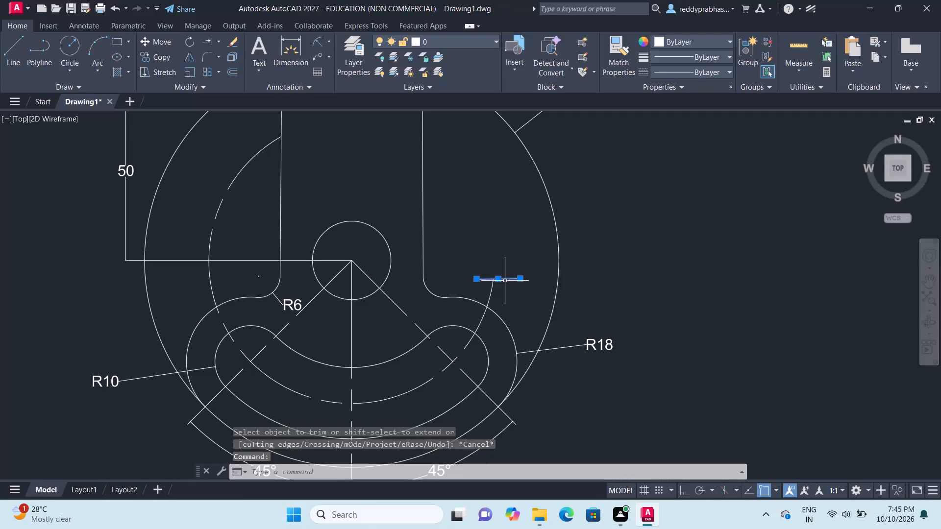
pyautogui.rightClick(505, 281)
pyautogui.doubleClick(552, 274)
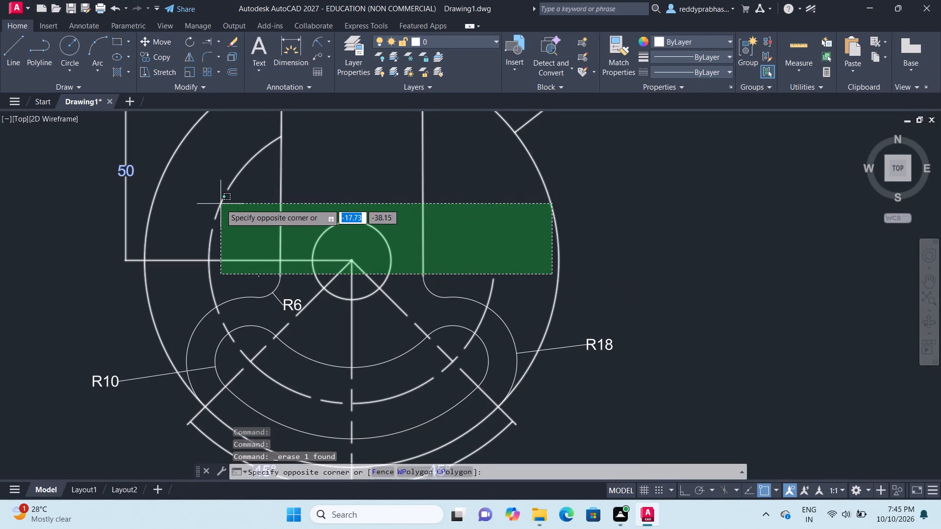
pyautogui.press('Escape')
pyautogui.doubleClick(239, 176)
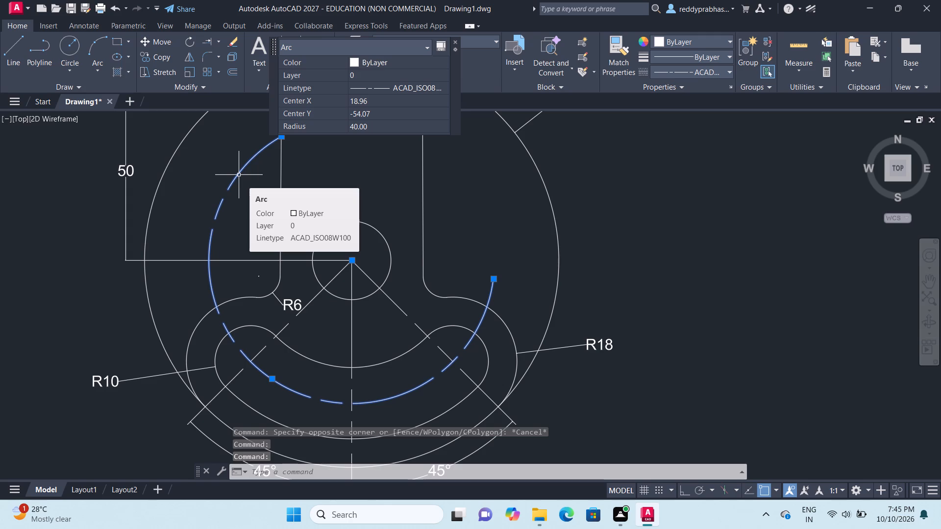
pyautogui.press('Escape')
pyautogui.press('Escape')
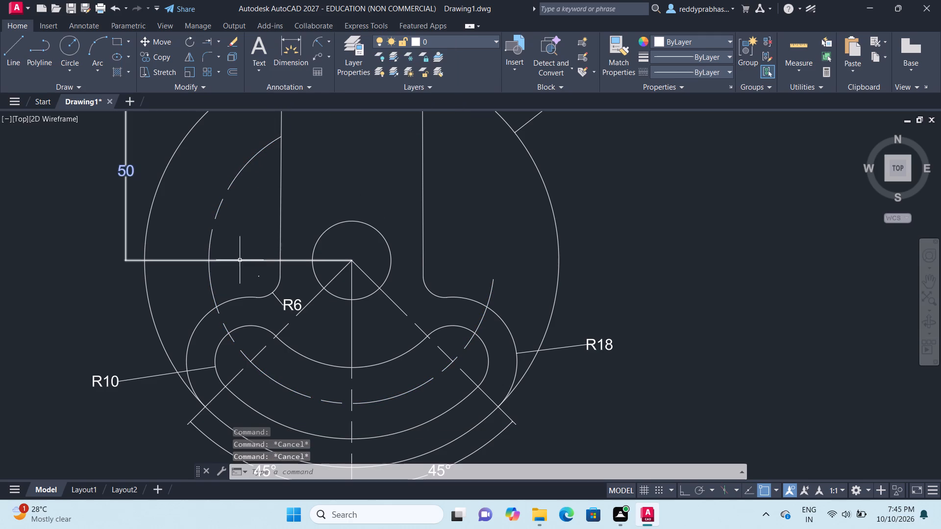
# Draw a short, slightly sloping cutting line across the dashed arc's left side, just above the left lobe.
pyautogui.write('li')
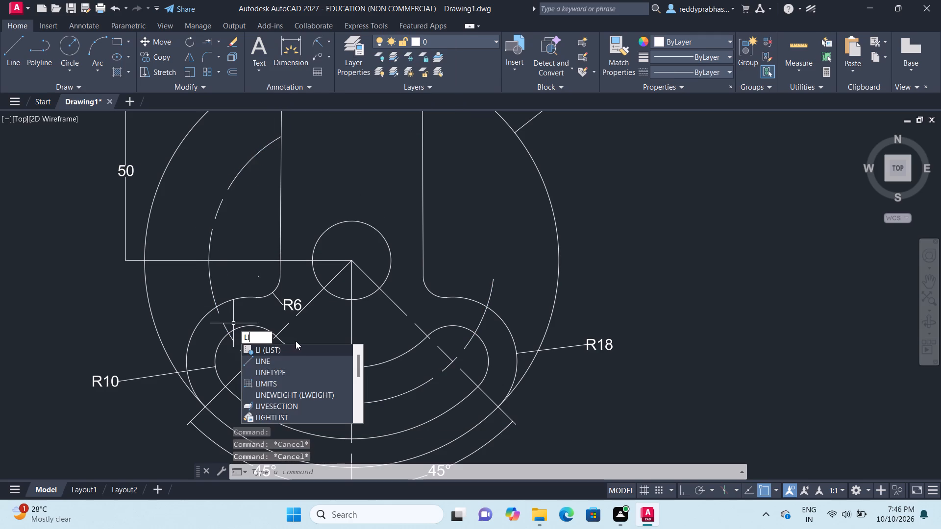
pyautogui.click(293, 356)
pyautogui.click(190, 283)
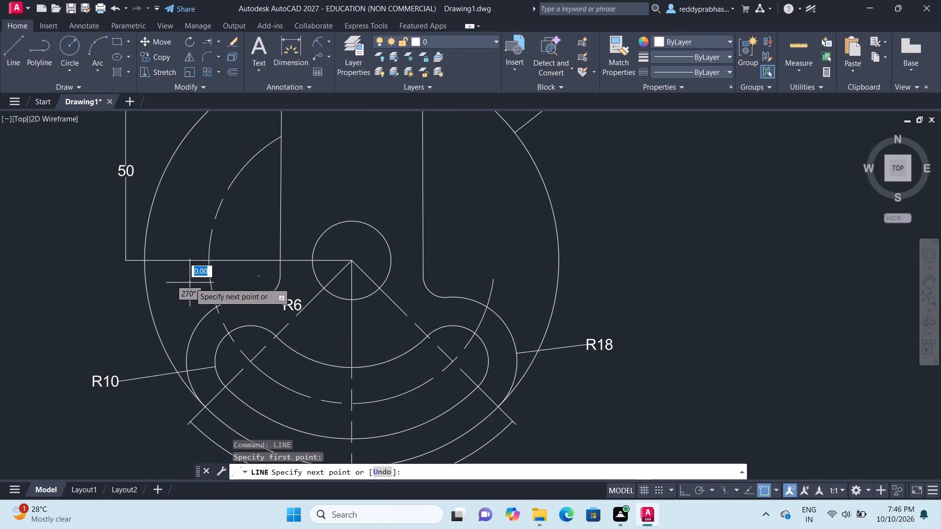
pyautogui.click(239, 274)
pyautogui.press('Escape')
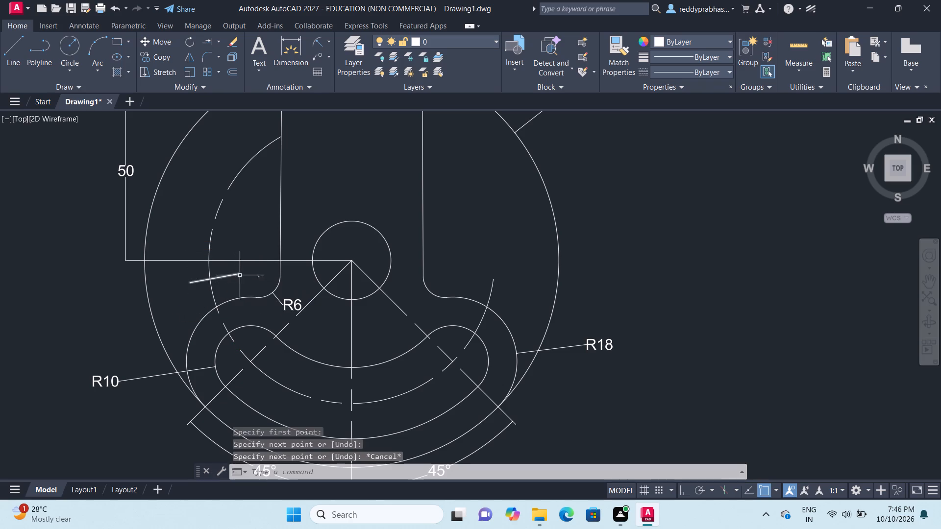
# Trim the dashed arc's left portion above the new cutting line.
pyautogui.press('t')
pyautogui.press('r')
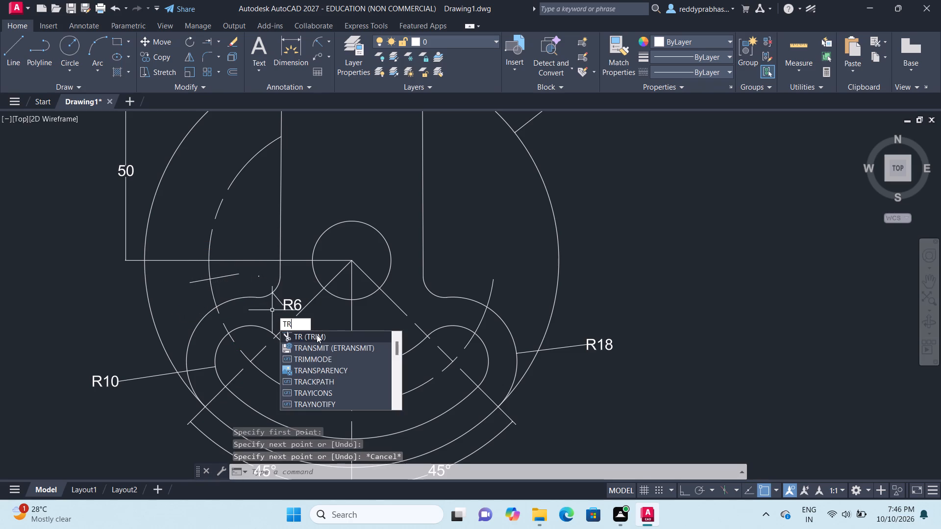
pyautogui.click(317, 335)
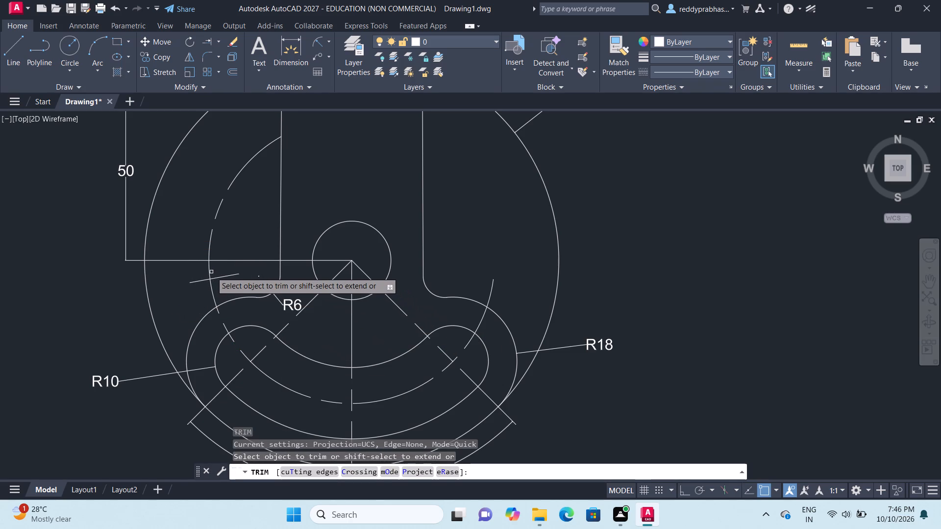
pyautogui.doubleClick(207, 270)
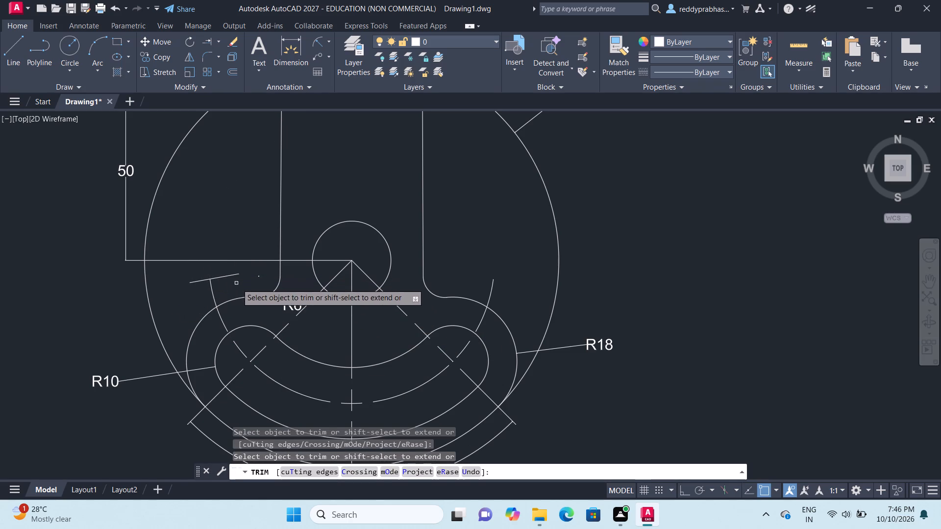
pyautogui.press('Escape')
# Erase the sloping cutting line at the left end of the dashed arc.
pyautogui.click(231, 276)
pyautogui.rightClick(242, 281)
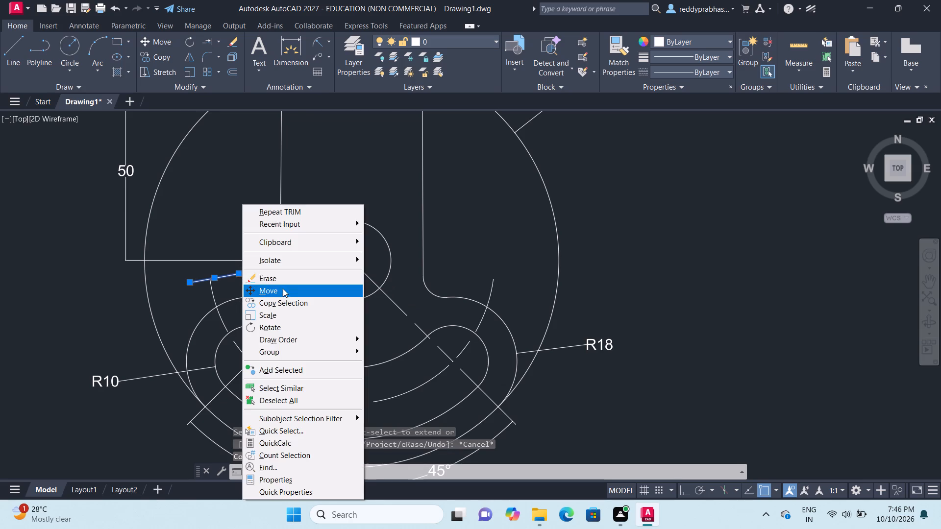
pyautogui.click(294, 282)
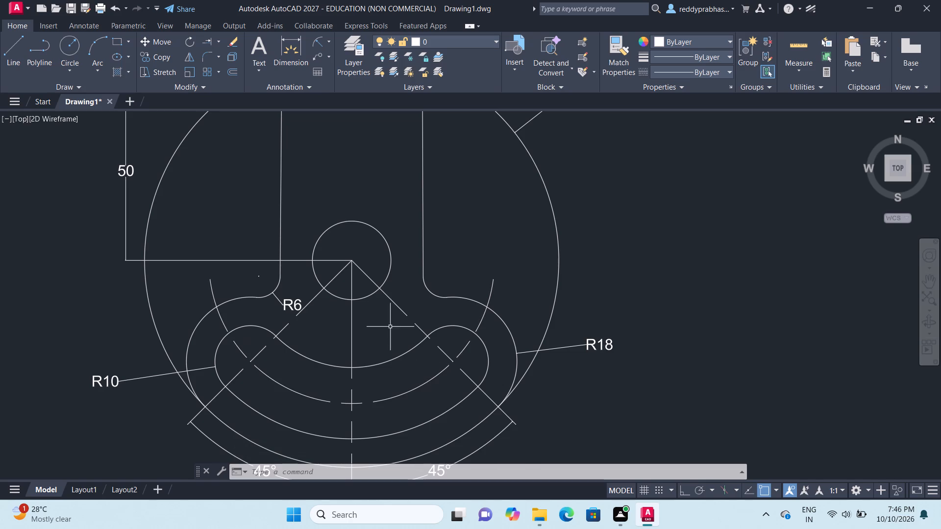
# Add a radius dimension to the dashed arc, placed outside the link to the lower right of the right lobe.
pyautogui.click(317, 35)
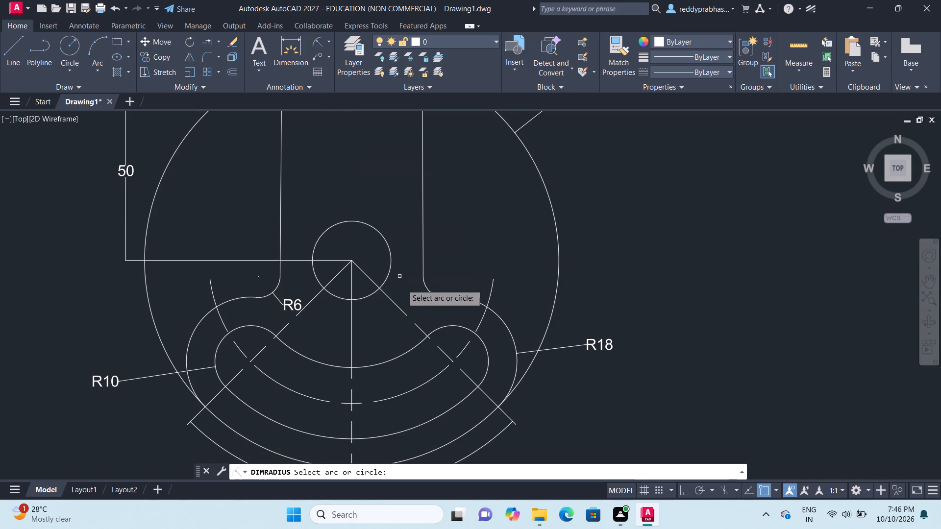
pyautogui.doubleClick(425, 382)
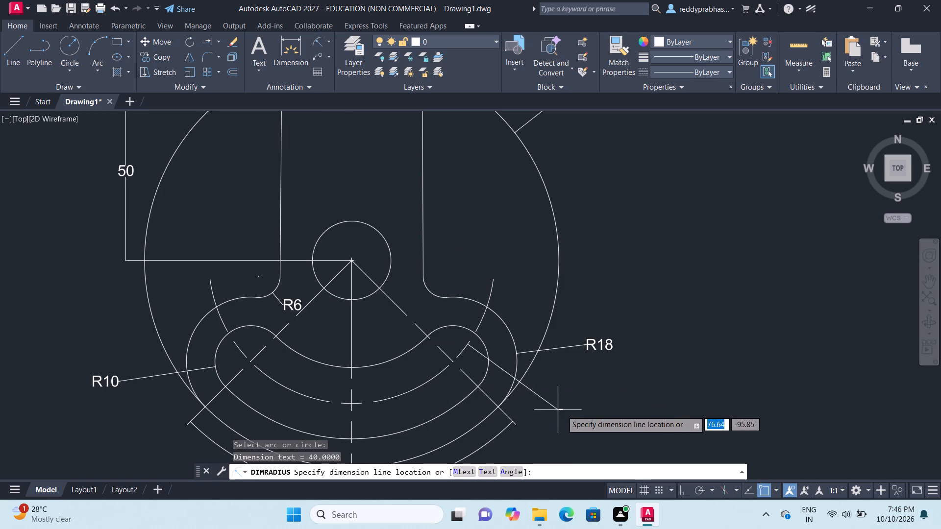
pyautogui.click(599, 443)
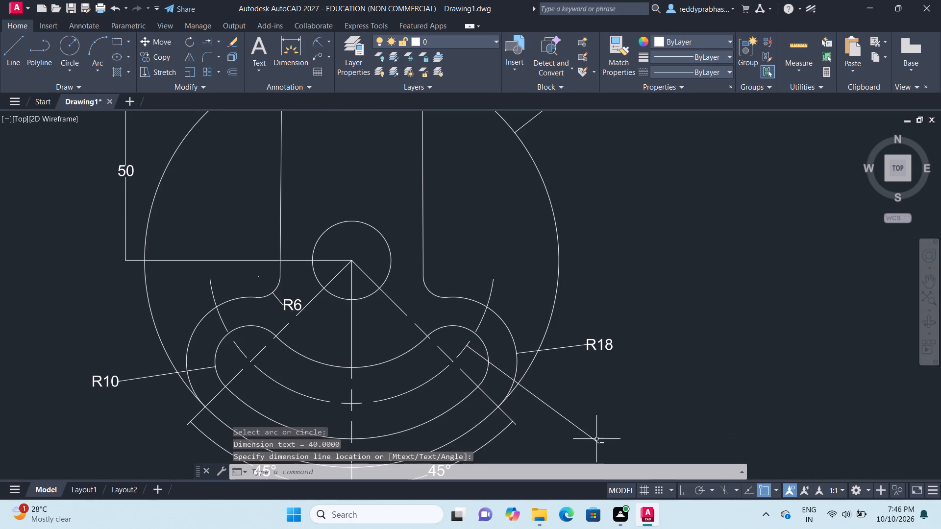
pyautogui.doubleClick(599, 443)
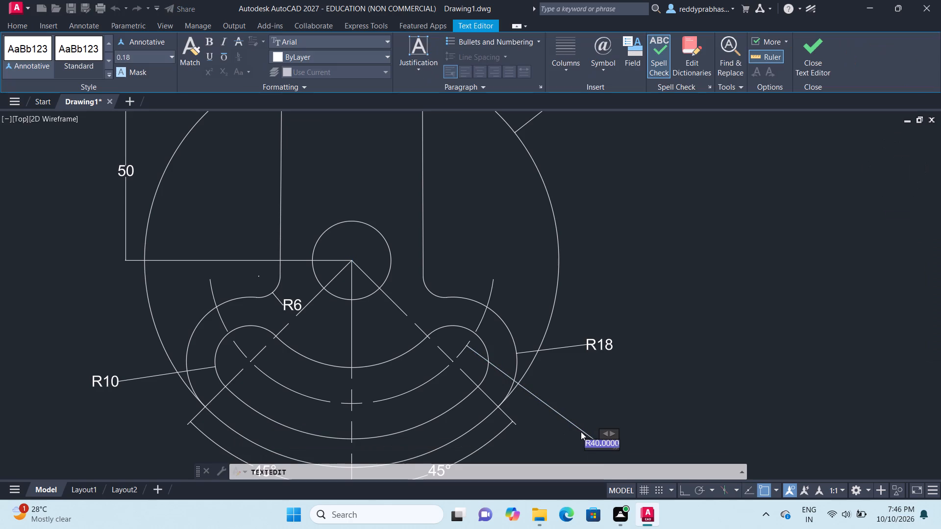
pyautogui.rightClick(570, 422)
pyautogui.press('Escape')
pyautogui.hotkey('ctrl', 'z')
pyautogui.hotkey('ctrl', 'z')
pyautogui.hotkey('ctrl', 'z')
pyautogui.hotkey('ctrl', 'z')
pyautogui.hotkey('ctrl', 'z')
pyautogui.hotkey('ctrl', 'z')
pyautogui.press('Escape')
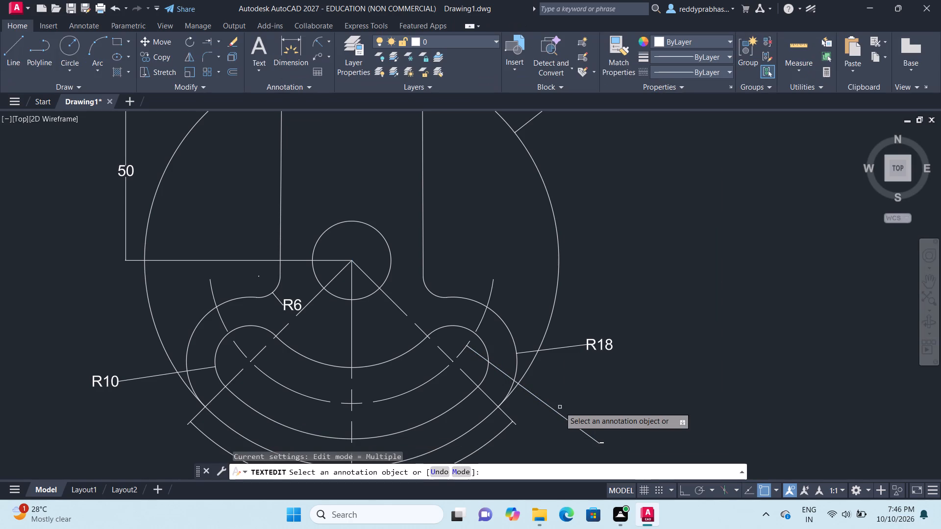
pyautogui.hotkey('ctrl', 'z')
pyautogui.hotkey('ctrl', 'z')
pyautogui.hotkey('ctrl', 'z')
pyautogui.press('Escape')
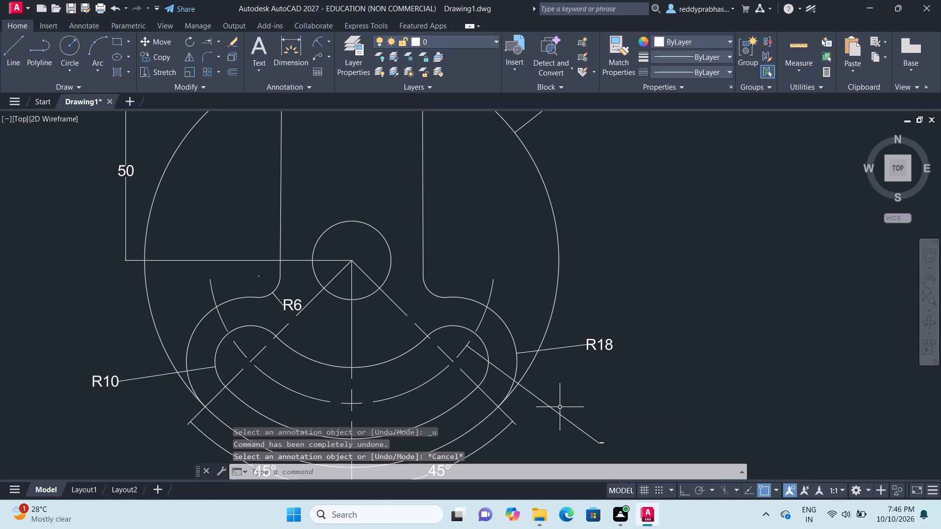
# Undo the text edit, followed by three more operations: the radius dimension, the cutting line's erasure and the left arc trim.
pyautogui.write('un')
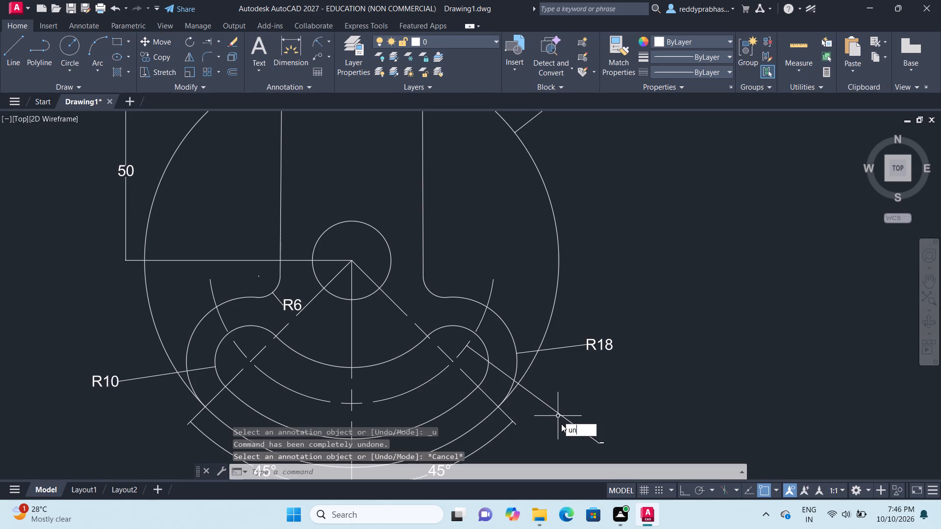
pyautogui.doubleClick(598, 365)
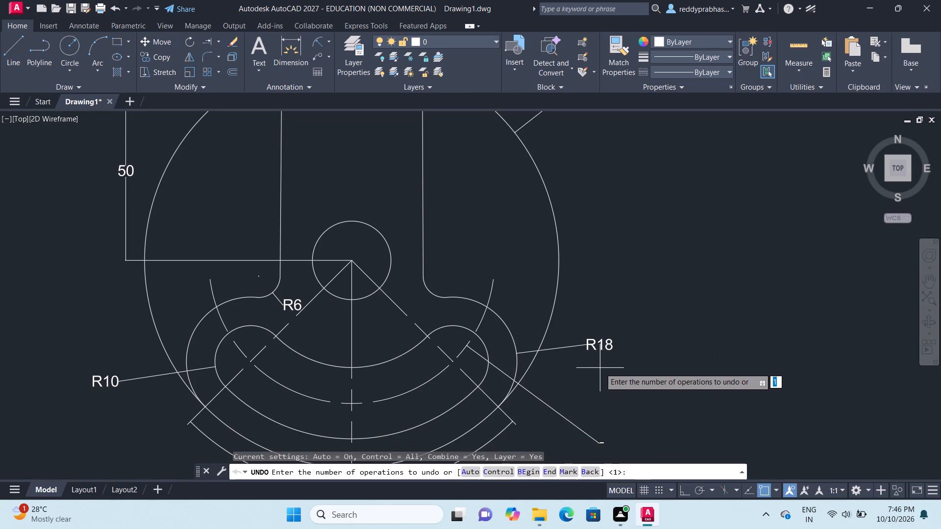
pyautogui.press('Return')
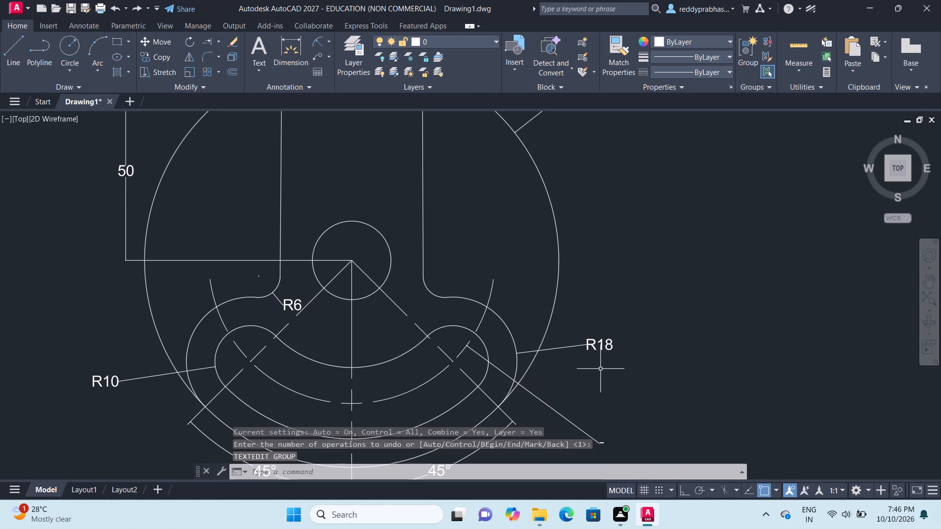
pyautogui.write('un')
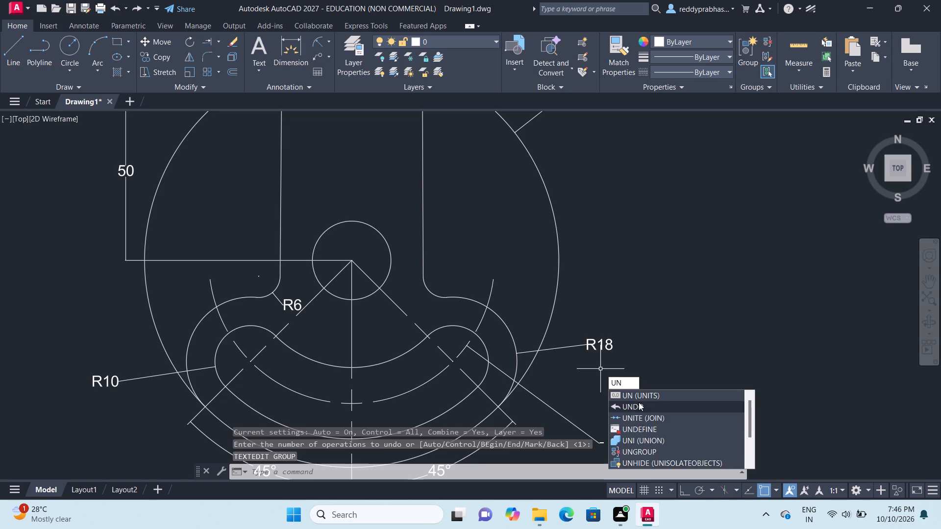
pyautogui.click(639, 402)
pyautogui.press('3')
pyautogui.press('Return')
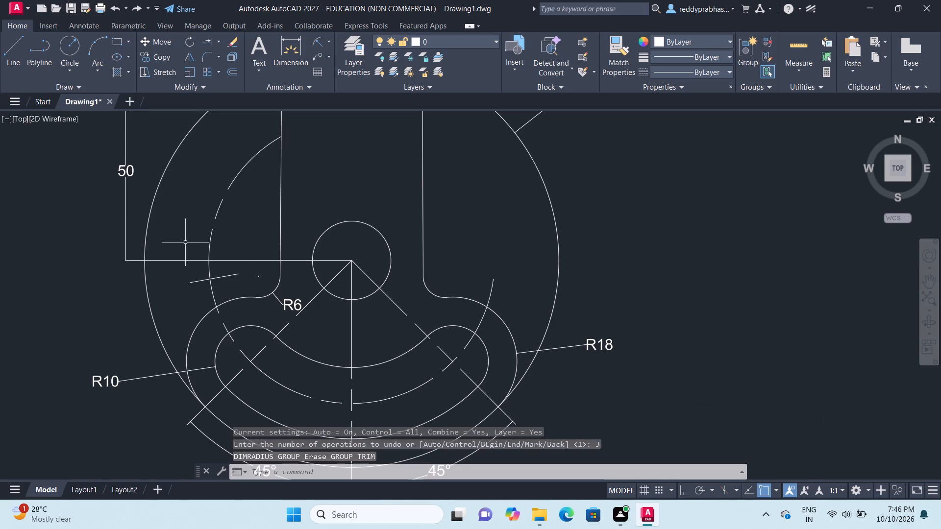
# Trim the dashed arc's left portion above the sloping cutting line and trim away both halves of that cutting line.
pyautogui.write('tr')
pyautogui.doubleClick(240, 273)
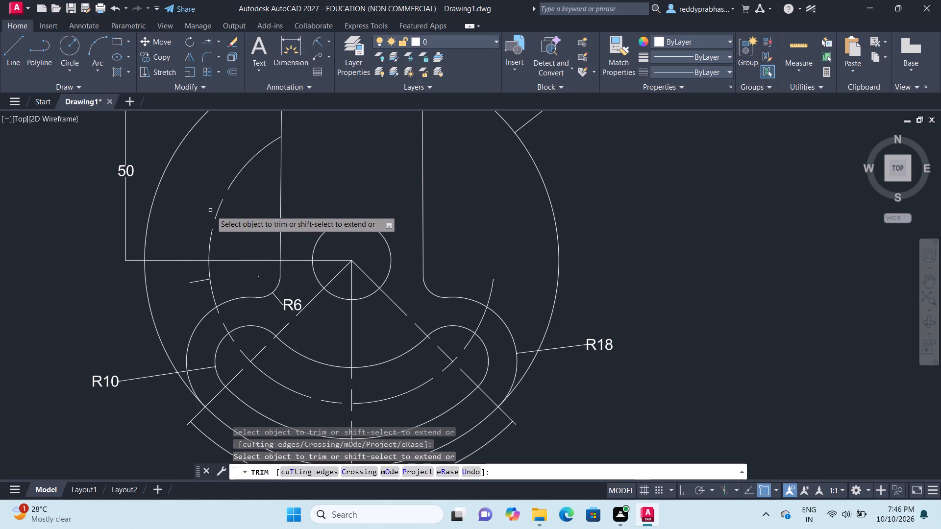
pyautogui.click(217, 216)
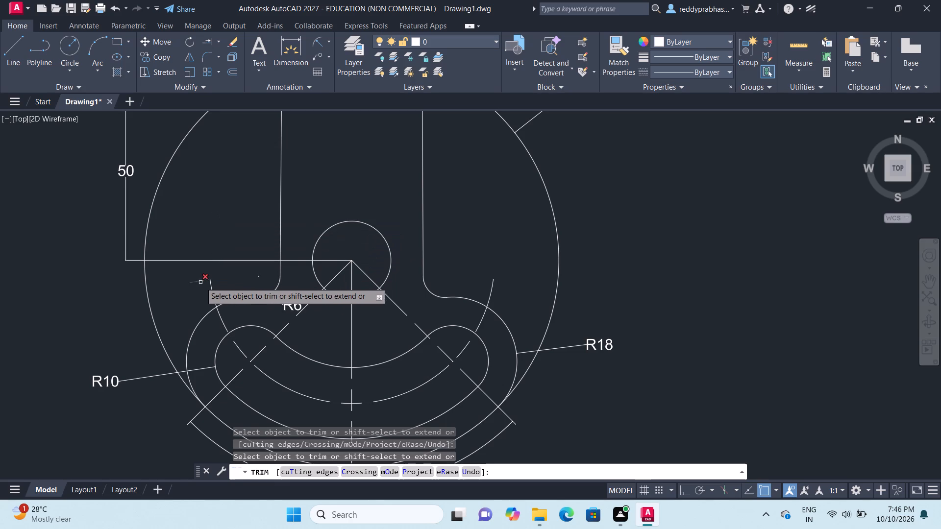
pyautogui.doubleClick(200, 282)
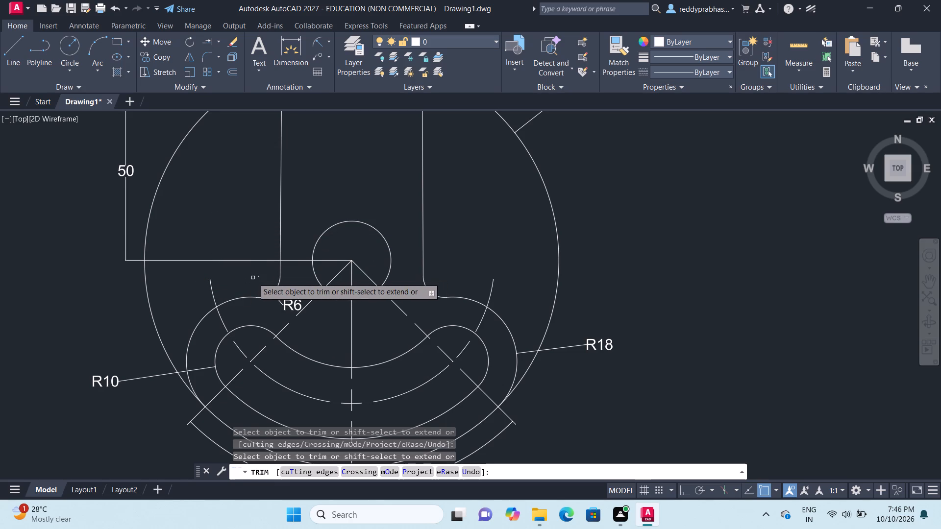
pyautogui.click(259, 277)
pyautogui.press('Escape')
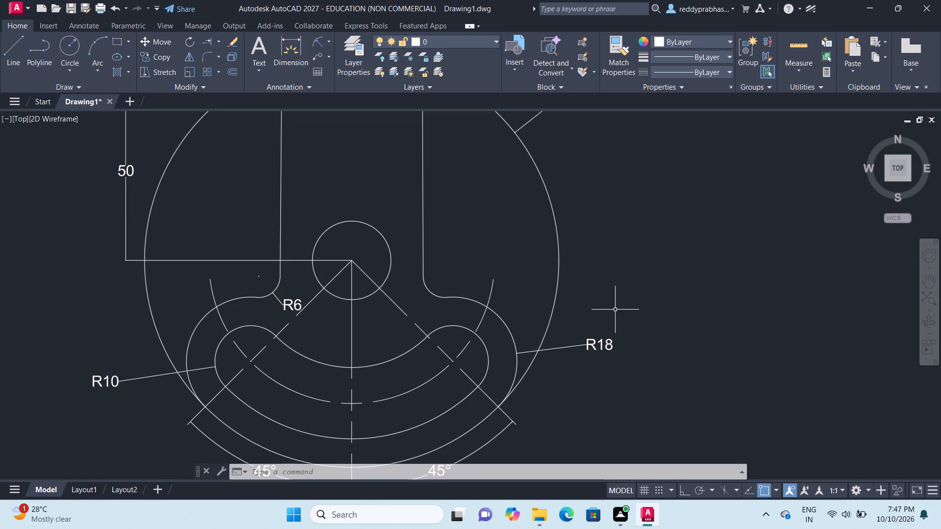
# Examine the small cross mark beside the left R6 fillet to identify the object it belongs to.
pyautogui.scroll(1, 512, 246)
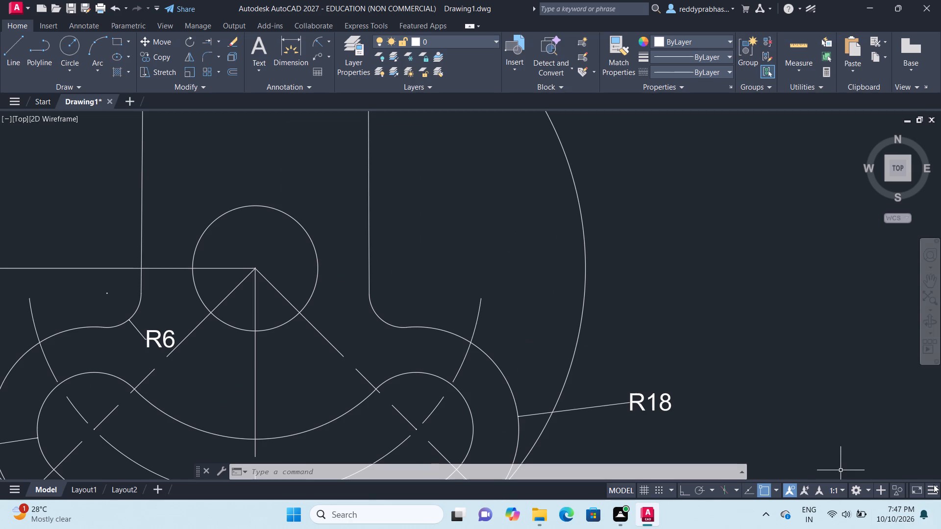
pyautogui.click(937, 284)
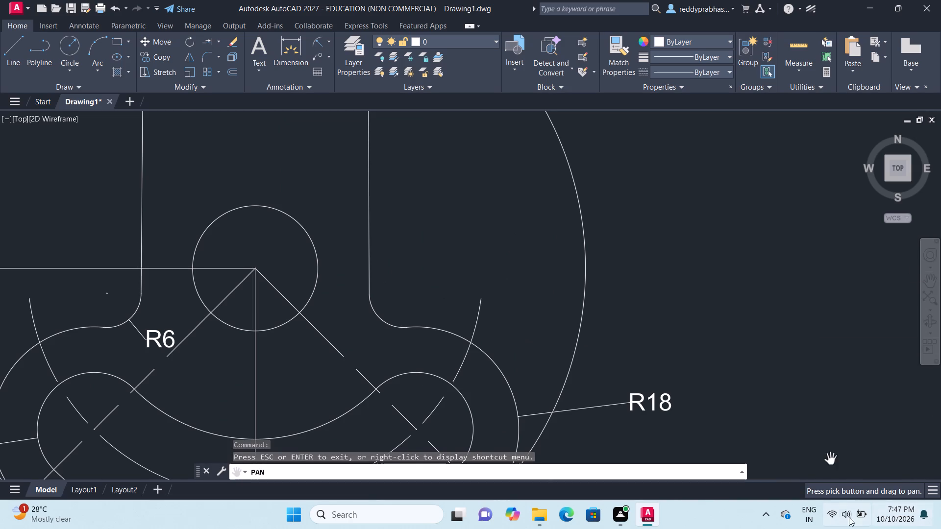
pyautogui.moveTo(719, 295); pyautogui.dragTo(895, 353)
pyautogui.moveTo(920, 353); pyautogui.dragTo(925, 353)
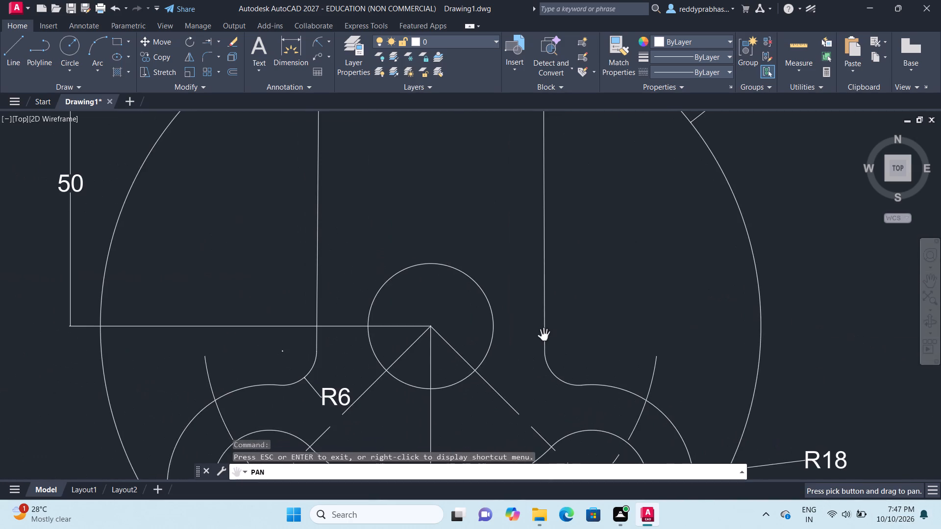
pyautogui.moveTo(548, 336); pyautogui.dragTo(670, 328)
pyautogui.moveTo(393, 436); pyautogui.dragTo(398, 430)
pyautogui.click(410, 425)
pyautogui.scroll(2, 421, 413)
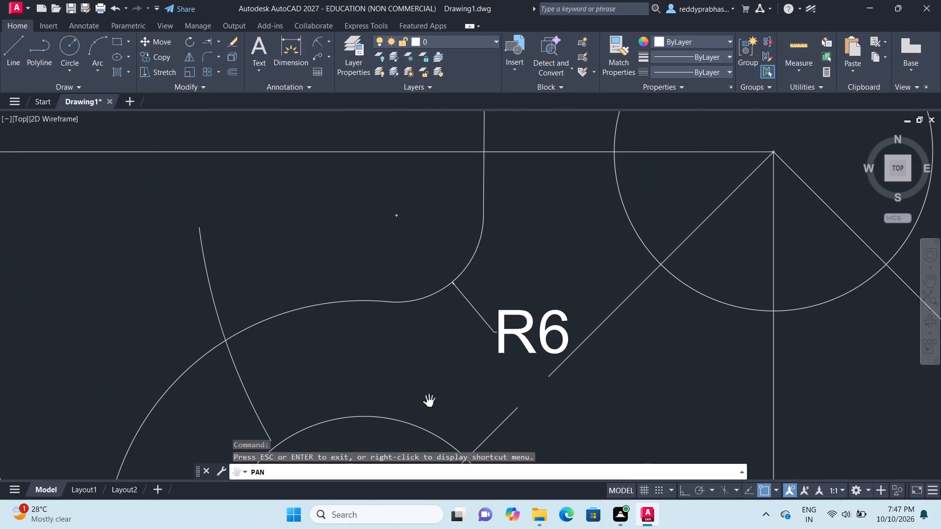
pyautogui.moveTo(416, 271); pyautogui.dragTo(407, 320)
pyautogui.click(407, 320)
pyautogui.scroll(2, 407, 320)
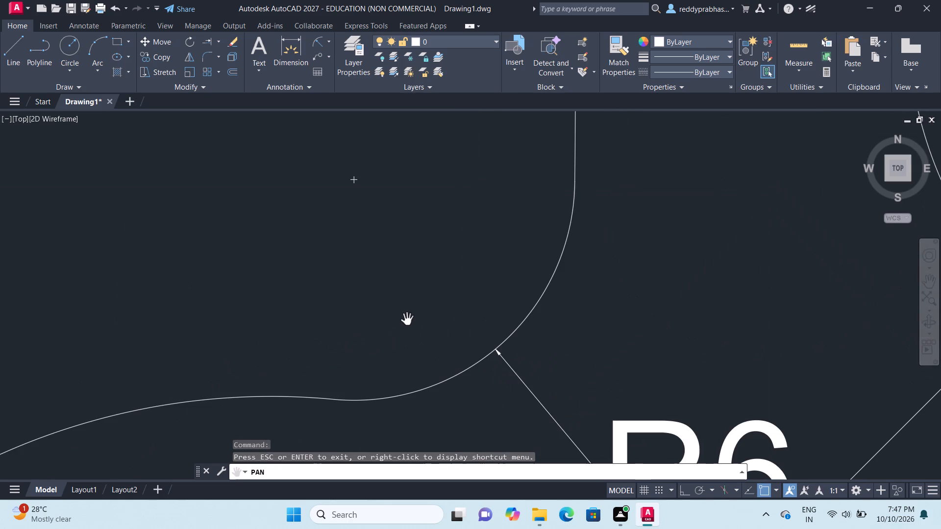
pyautogui.press('Escape')
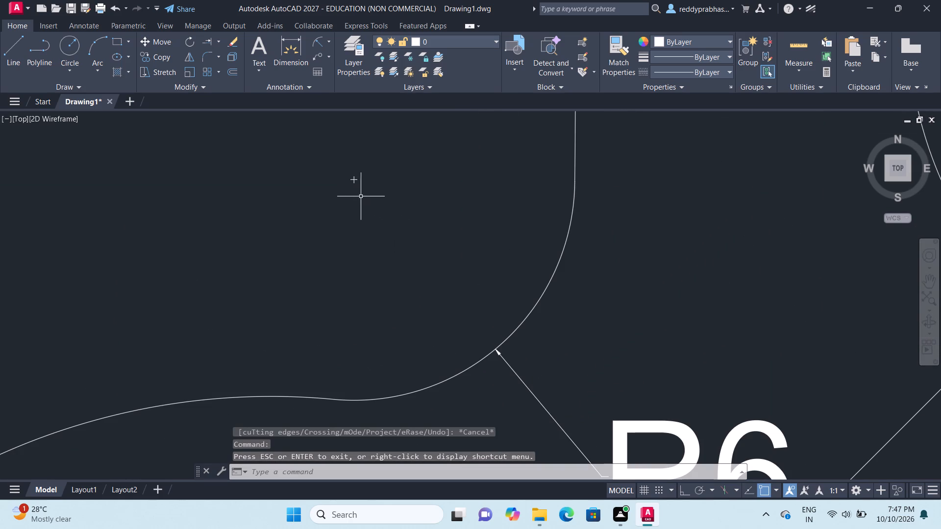
pyautogui.click(352, 179)
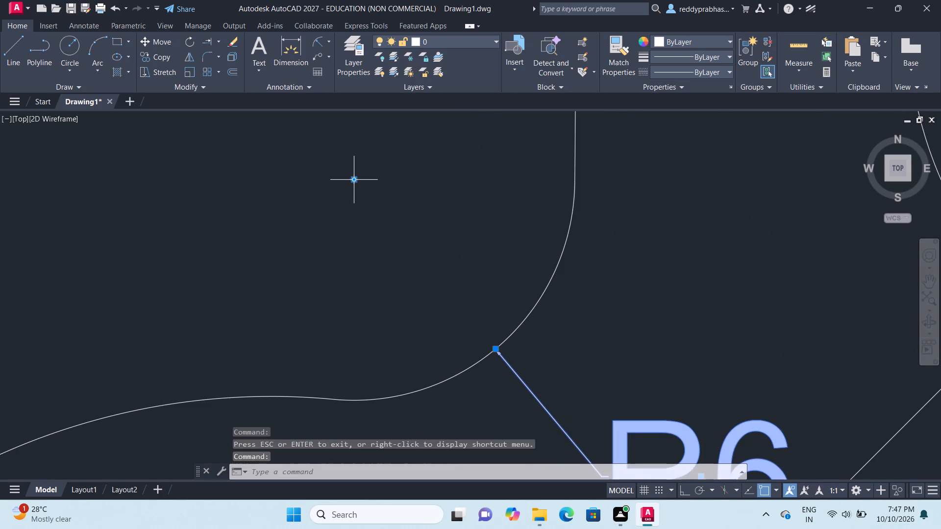
pyautogui.press('Escape')
# Add a radius dimension to the dashed arc, placed between the central hole and the slot's right half.
pyautogui.scroll(-6, 352, 179)
pyautogui.scroll(2, 351, 185)
pyautogui.scroll(-1, 350, 191)
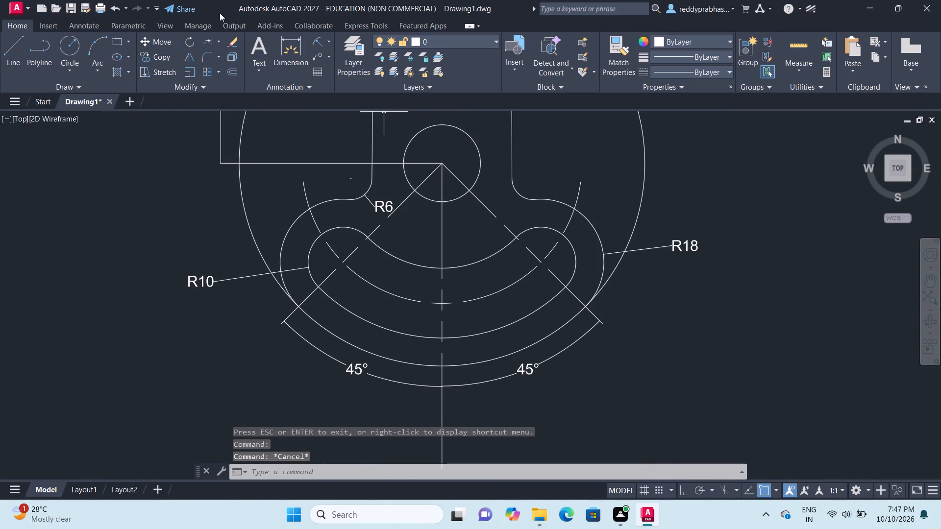
pyautogui.click(315, 45)
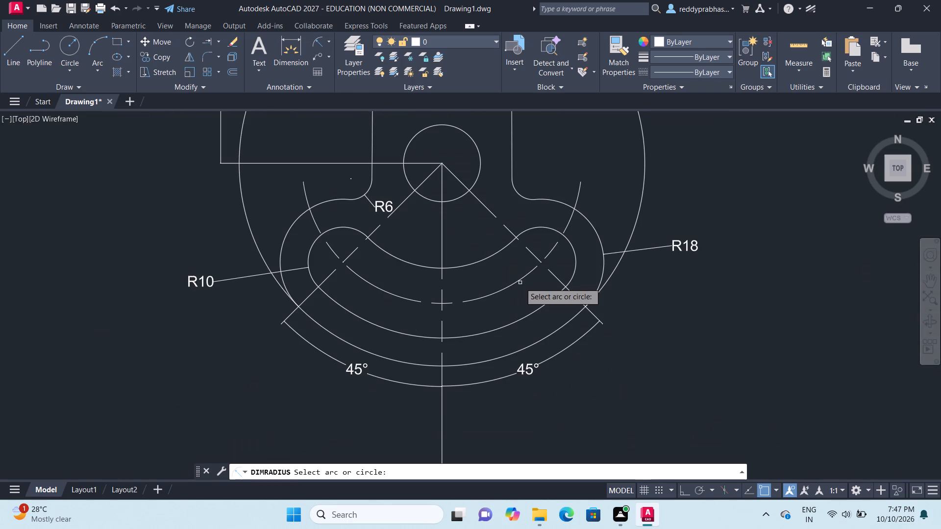
pyautogui.click(519, 285)
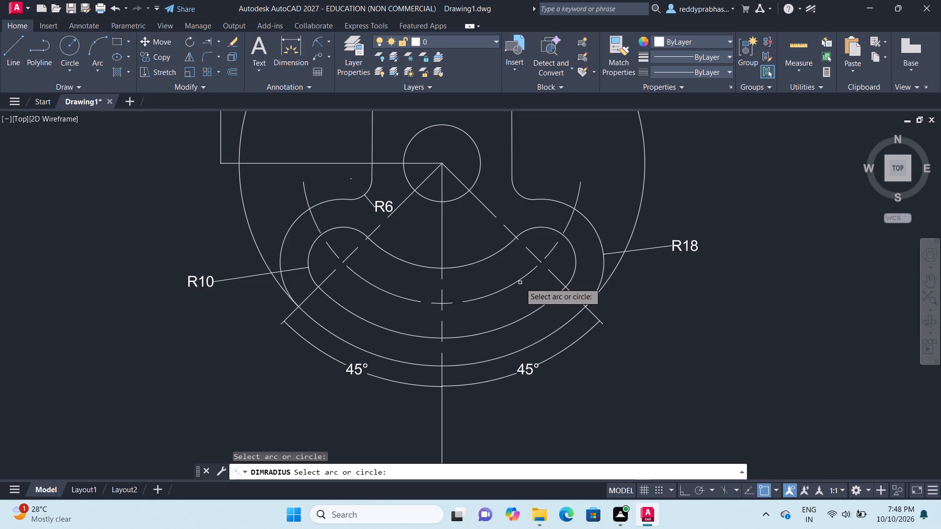
pyautogui.click(522, 278)
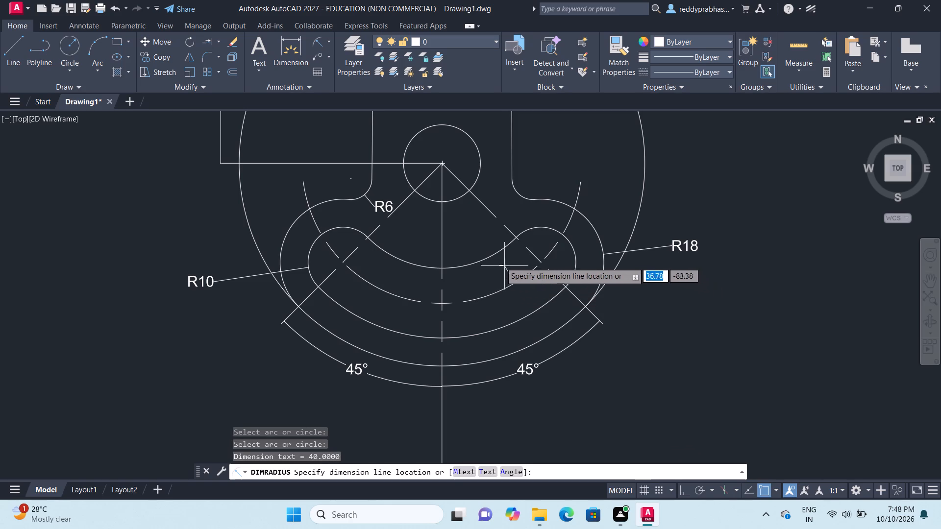
pyautogui.click(482, 240)
# Replace the dashed arc's radius dimension text with R40 at a text height of 3.00.
pyautogui.scroll(5, 482, 240)
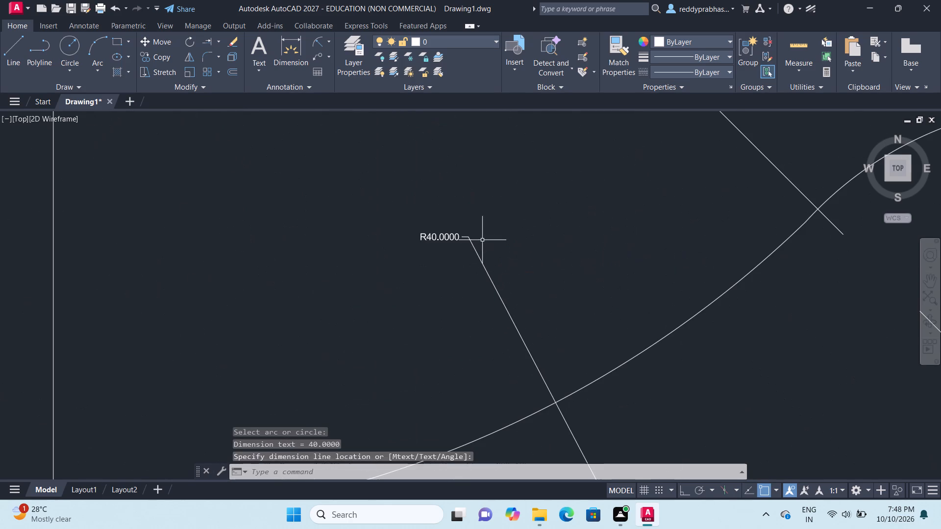
pyautogui.doubleClick(442, 241)
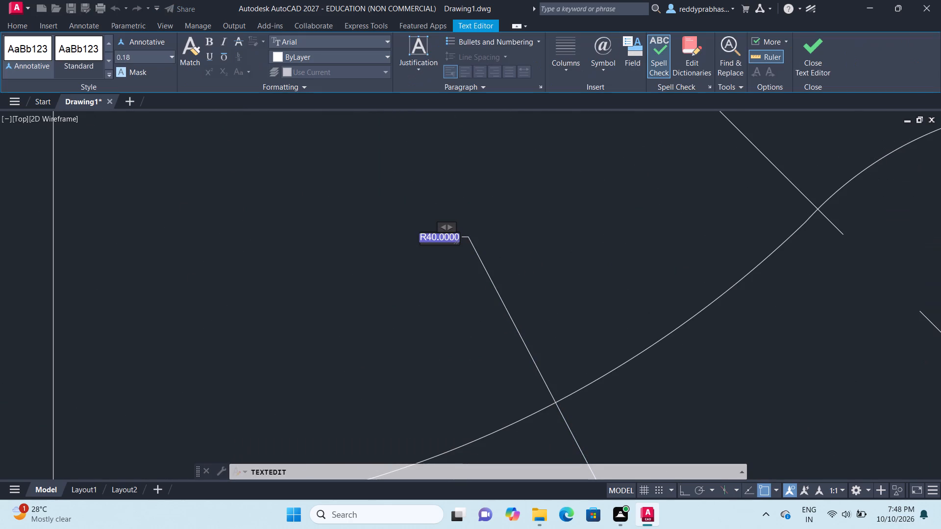
pyautogui.press('Right')
pyautogui.press('BackSpace')
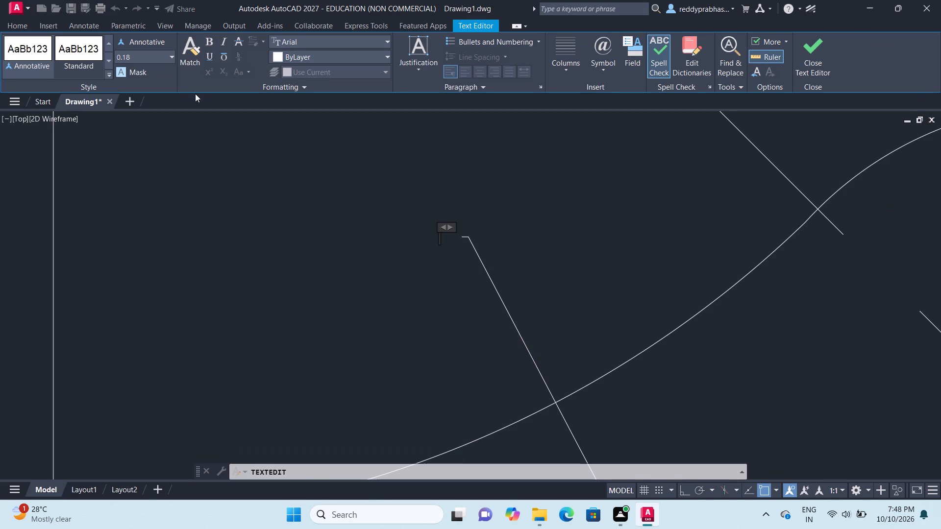
pyautogui.click(172, 57)
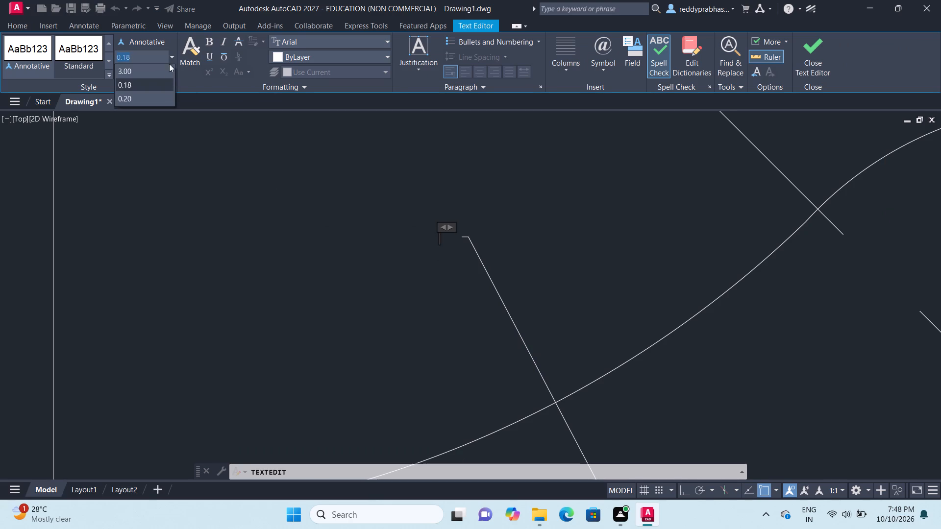
pyautogui.moveTo(163, 72); pyautogui.dragTo(155, 64)
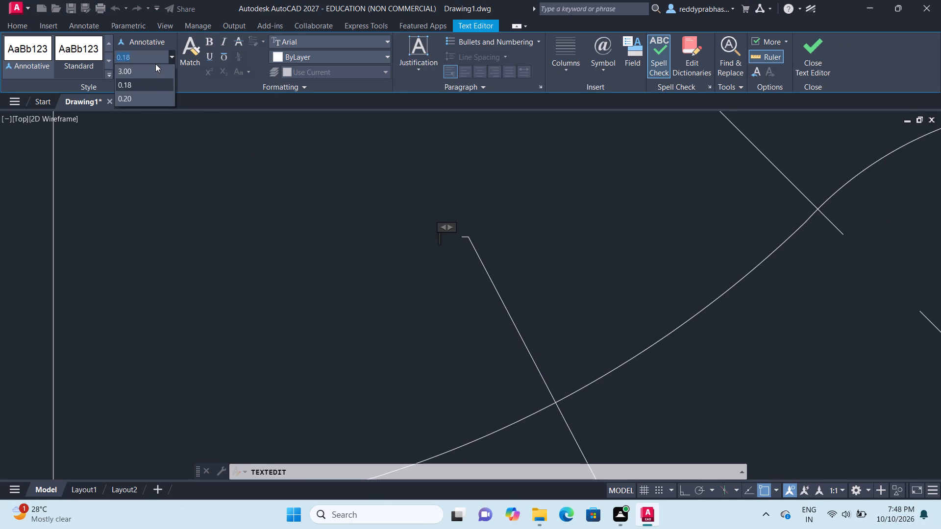
pyautogui.moveTo(155, 64); pyautogui.dragTo(154, 68)
pyautogui.click(154, 68)
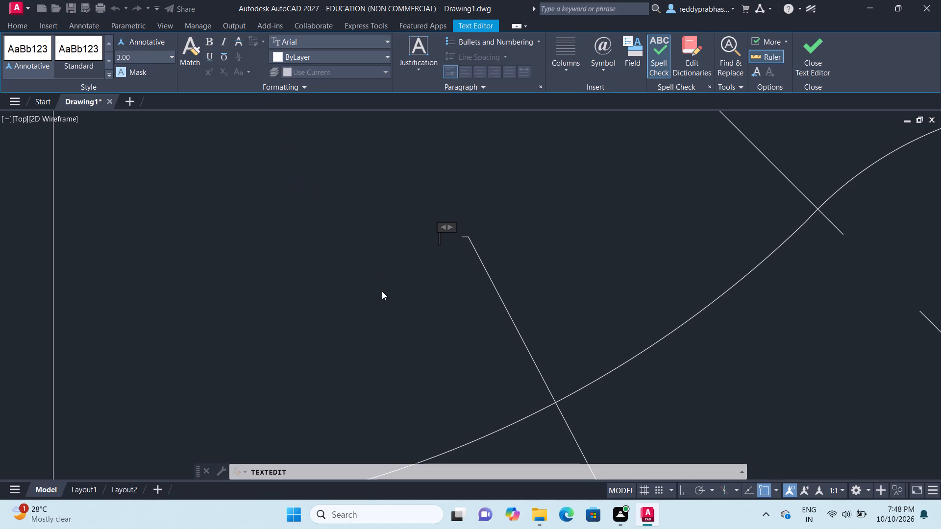
pyautogui.hotkey('shift', 'r')
pyautogui.write('40')
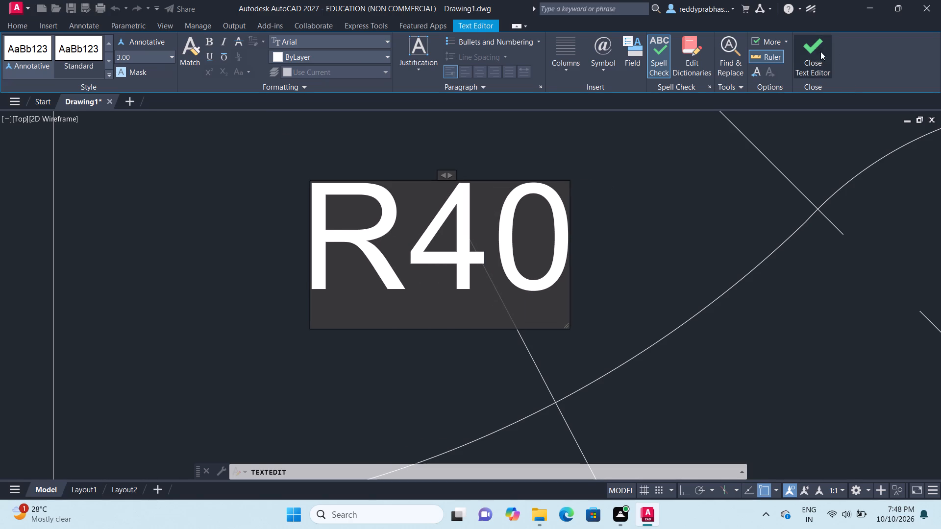
pyautogui.click(811, 50)
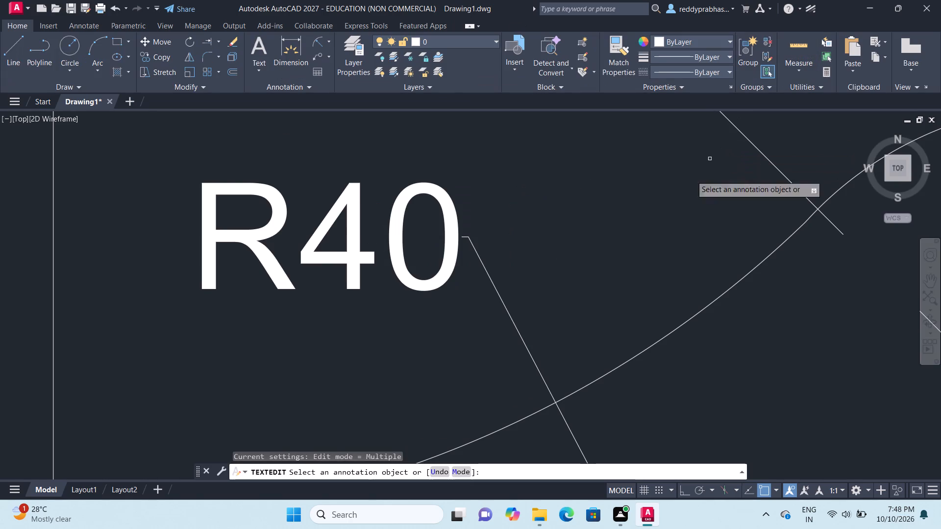
pyautogui.keyDown('ctrl'); pyautogui.scroll(-4, 669, 213); pyautogui.keyUp('ctrl')
pyautogui.press('Escape')
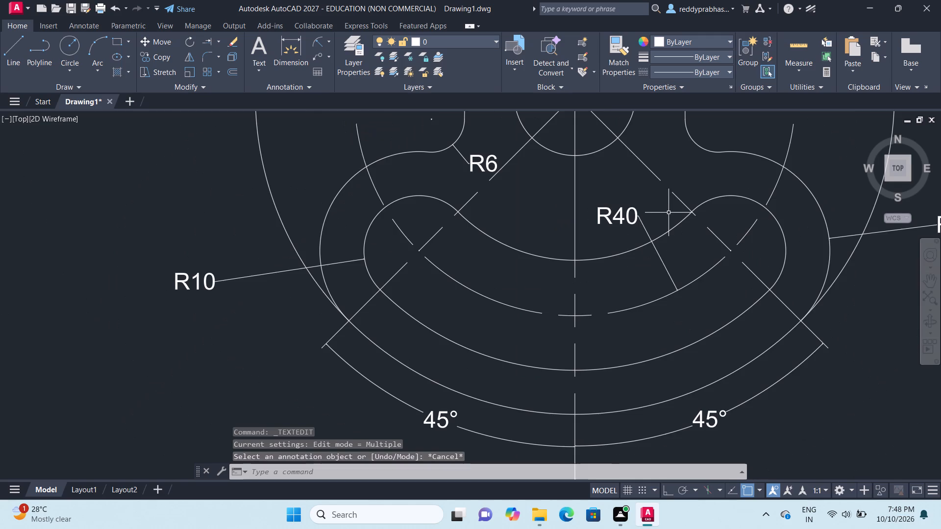
# Examine the slotted link drawing as a whole, from the curved slot up to the small upper holes, with its dimensions.
pyautogui.keyDown('ctrl'); pyautogui.scroll(-1, 669, 213); pyautogui.keyUp('ctrl')
pyautogui.moveTo(704, 201); pyautogui.dragTo(672, 184)
pyautogui.press('Escape')
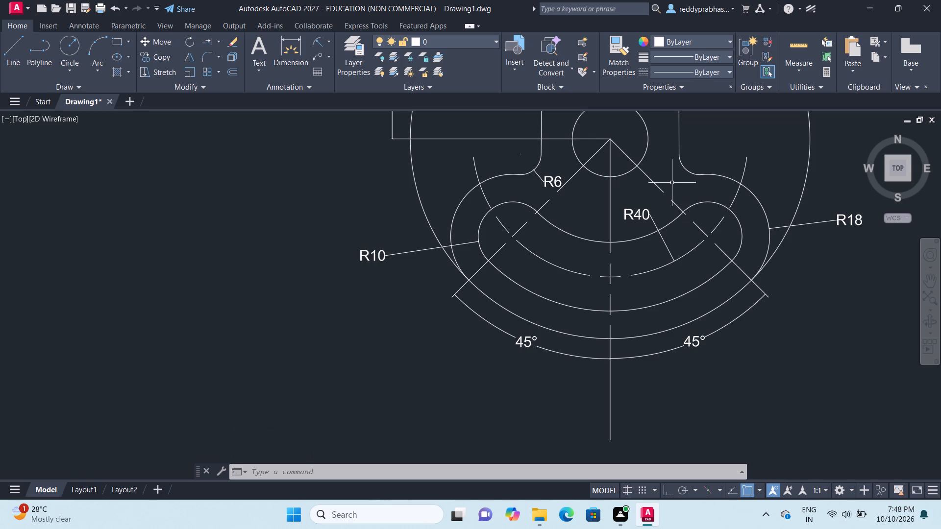
pyautogui.scroll(1, 658, 158)
pyautogui.keyDown('ctrl'); pyautogui.scroll(-11, 658, 158); pyautogui.keyUp('ctrl')
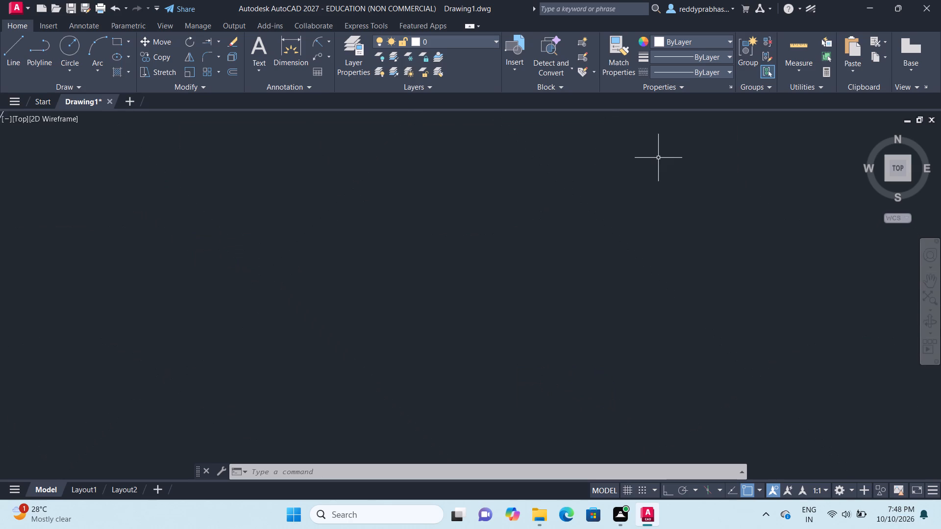
pyautogui.keyDown('ctrl'); pyautogui.scroll(-9, 658, 158); pyautogui.keyUp('ctrl')
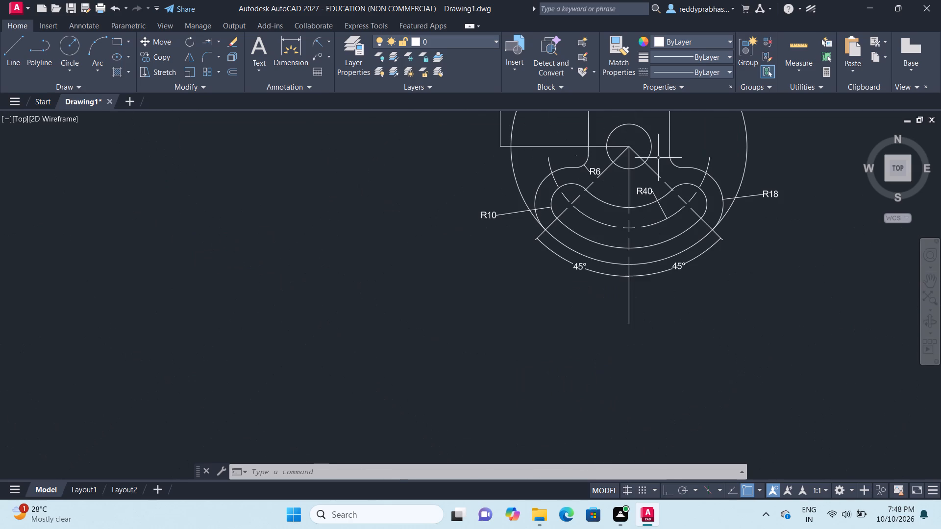
pyautogui.scroll(1, 658, 158)
pyautogui.scroll(-10, 658, 158)
pyautogui.hscroll(-1, 658, 158)
pyautogui.scroll(-1, 658, 158)
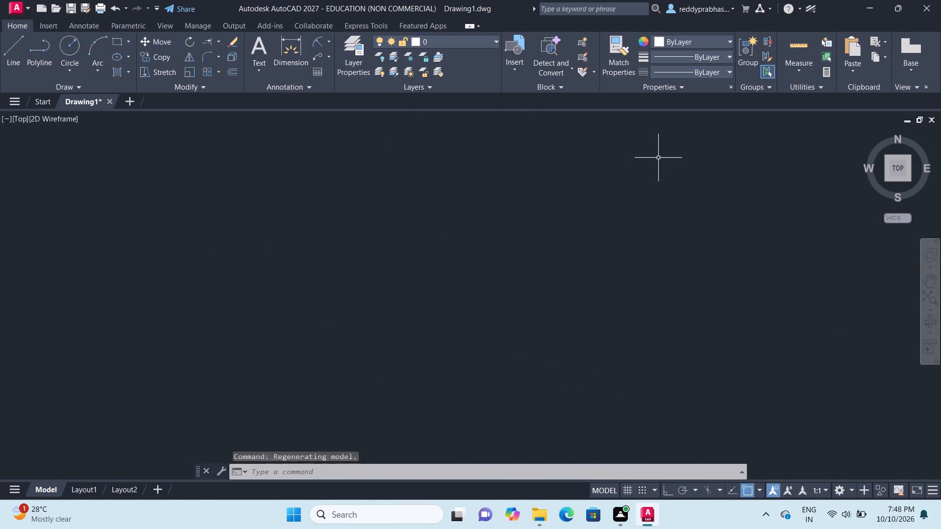
pyautogui.scroll(-2, 658, 158)
pyautogui.keyDown('ctrl'); pyautogui.scroll(-16, 658, 158); pyautogui.keyUp('ctrl')
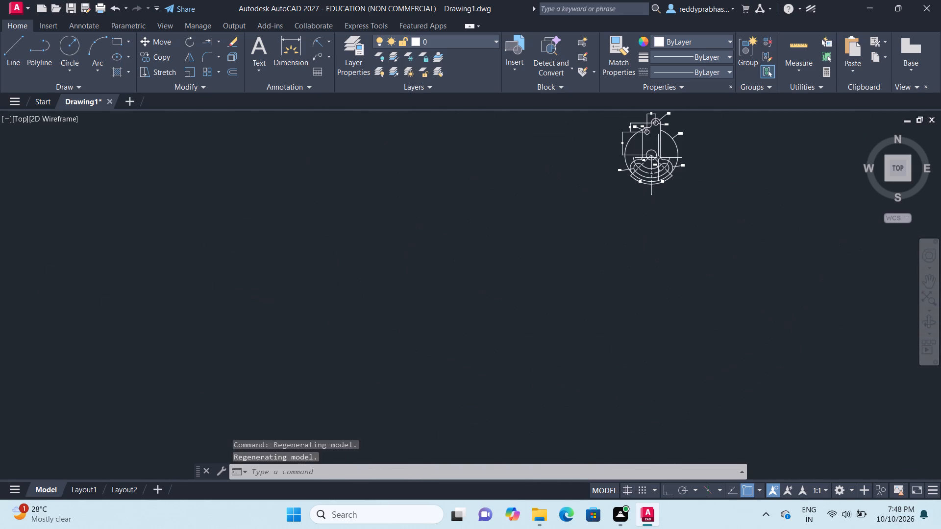
pyautogui.keyDown('ctrl'); pyautogui.scroll(3, 658, 158); pyautogui.keyUp('ctrl')
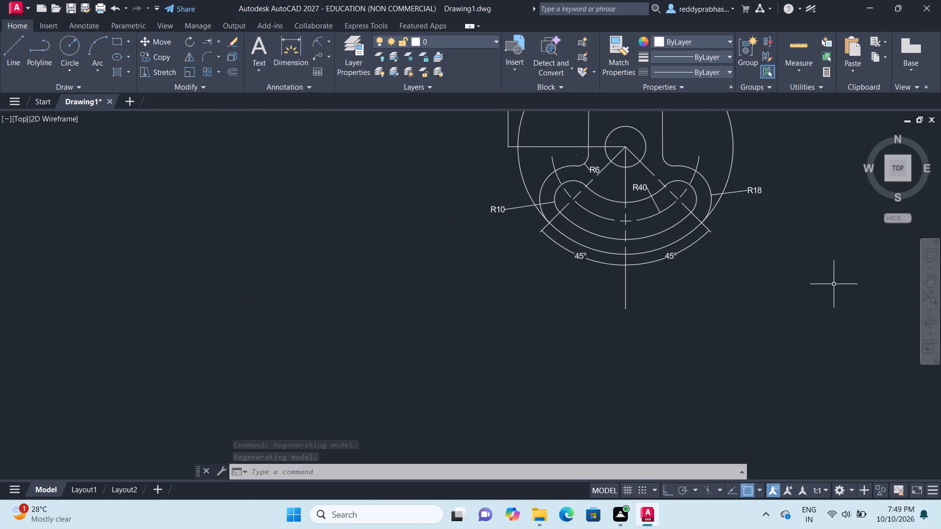
pyautogui.click(888, 291)
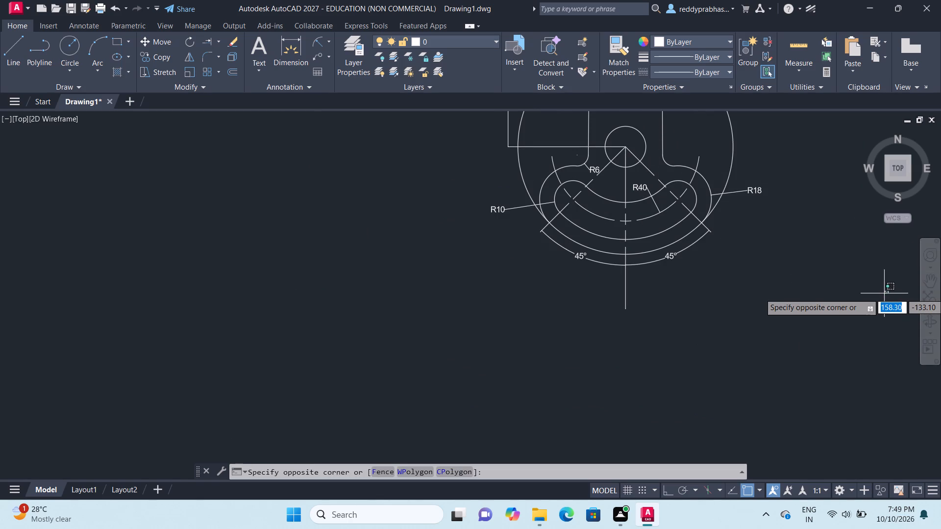
pyautogui.press('Escape')
pyautogui.press('Escape')
pyautogui.press('Escape')
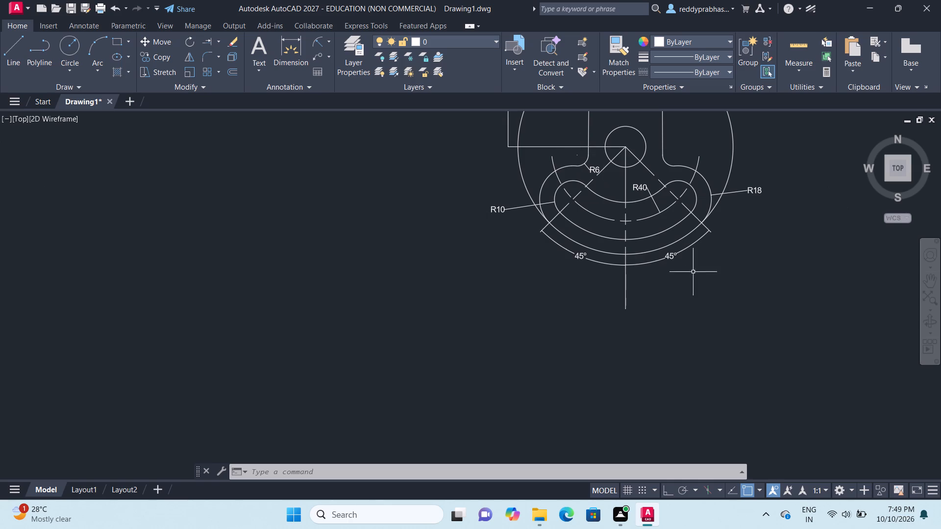
pyautogui.click(925, 278)
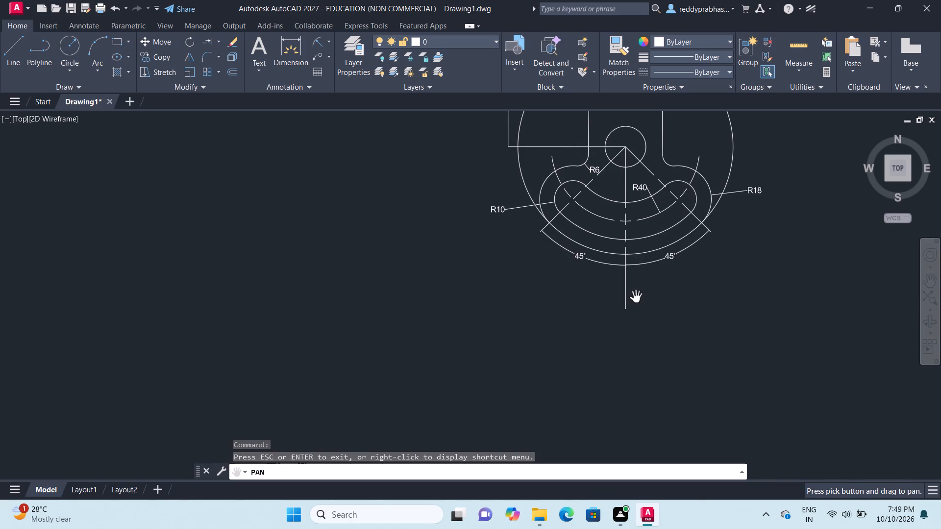
pyautogui.moveTo(620, 294); pyautogui.dragTo(543, 371)
pyautogui.moveTo(542, 373); pyautogui.dragTo(534, 395)
pyautogui.moveTo(525, 400); pyautogui.dragTo(525, 425)
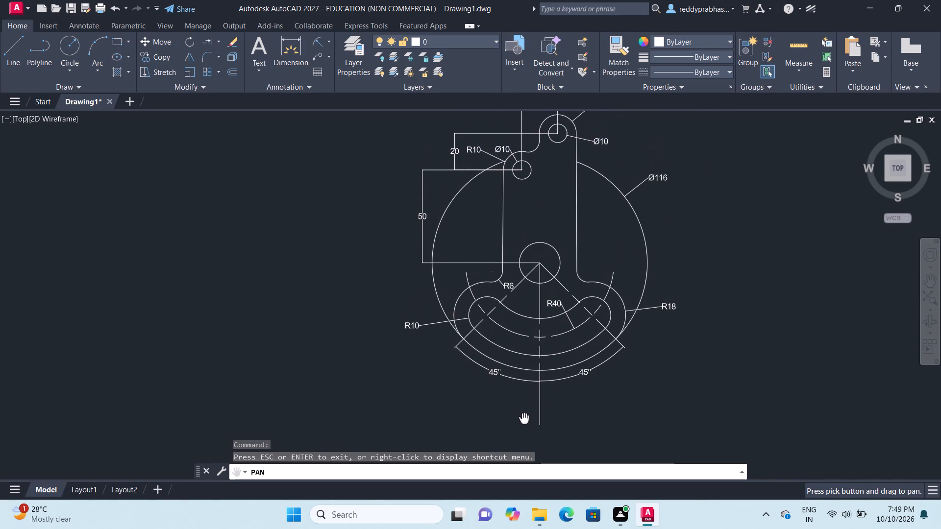
pyautogui.moveTo(525, 425); pyautogui.dragTo(523, 429)
pyautogui.click(523, 429)
pyautogui.press('Escape')
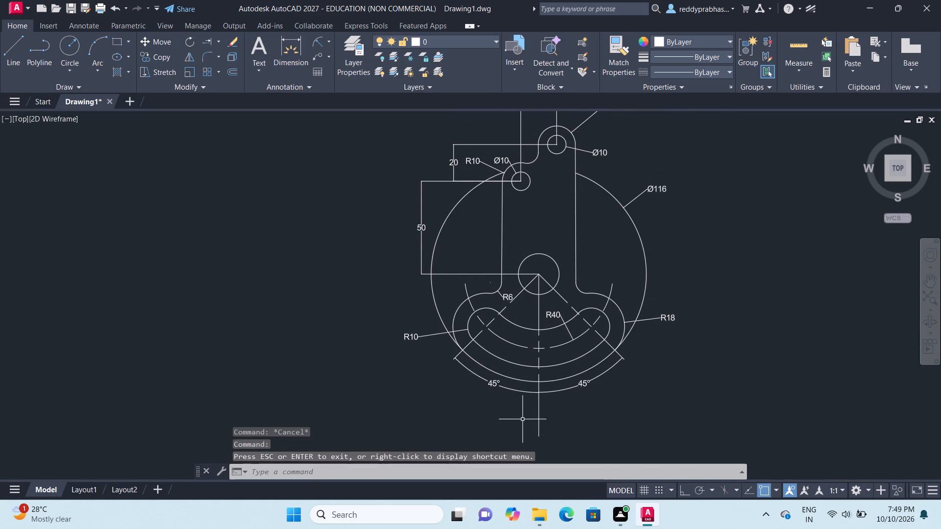
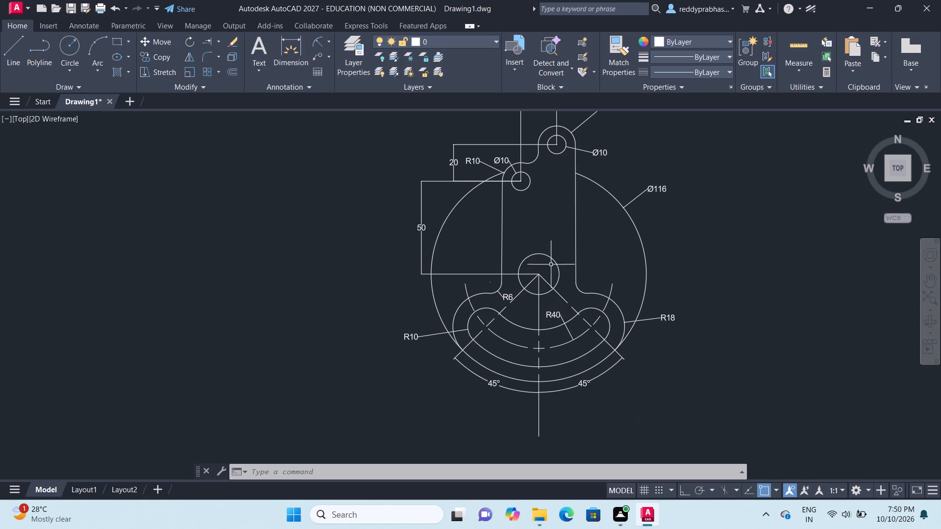
# Add a diameter dimension to the central hole, placed above it inside the link body.
pyautogui.click(330, 38)
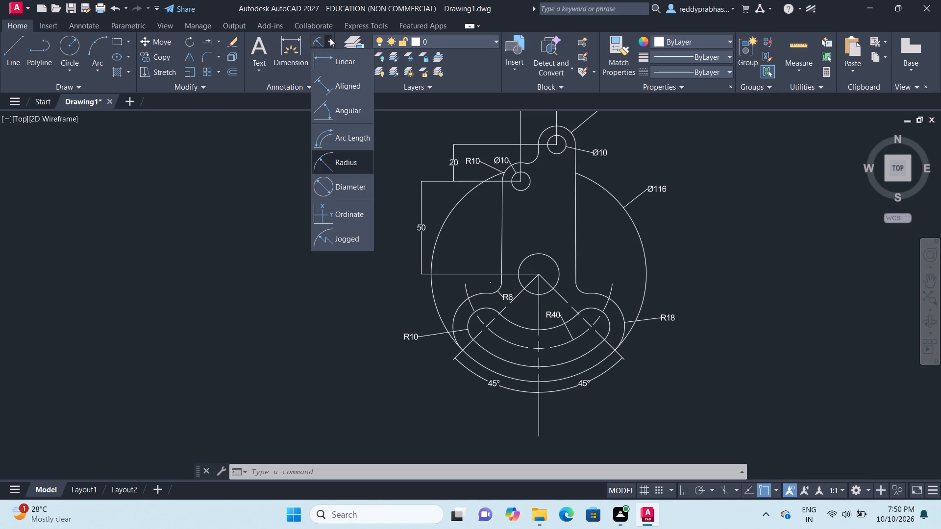
pyautogui.click(345, 182)
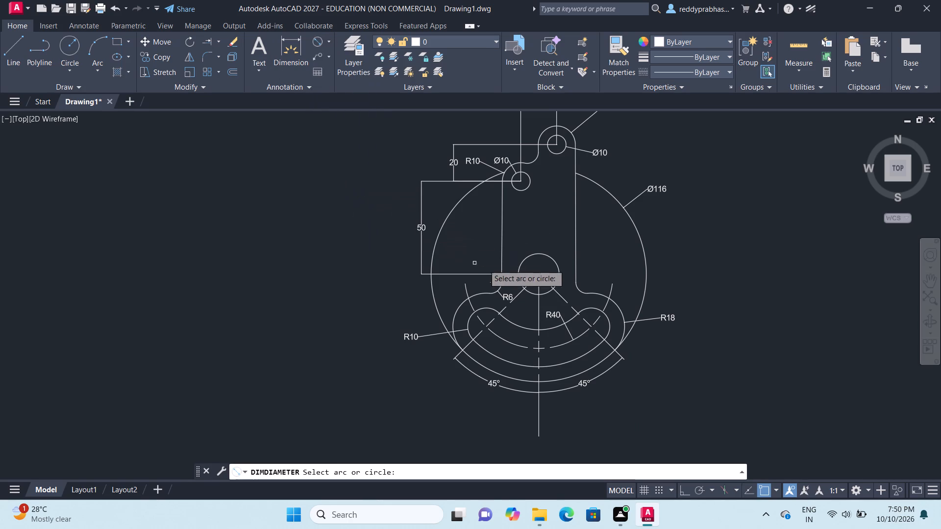
pyautogui.doubleClick(533, 253)
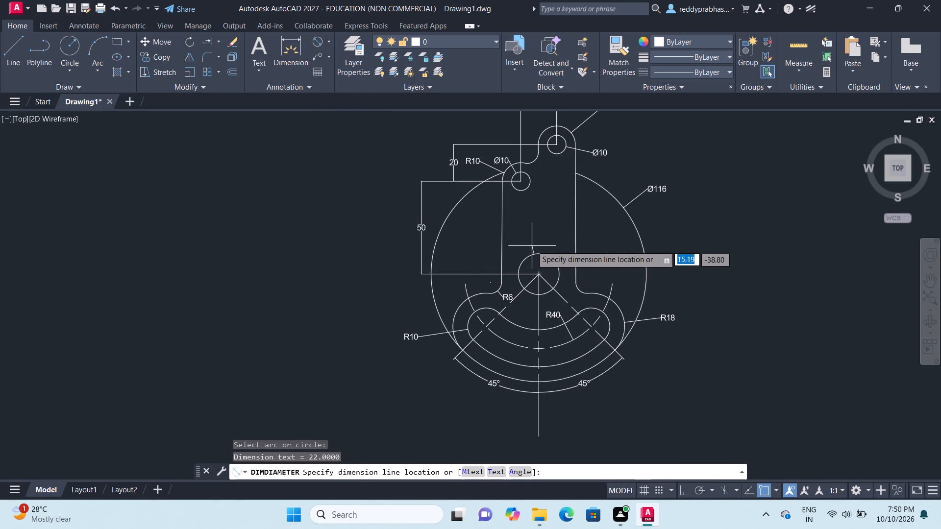
pyautogui.click(530, 236)
# Replace the central hole's diameter dimension text with Ø22 at a text height of 3.00.
pyautogui.scroll(7, 527, 234)
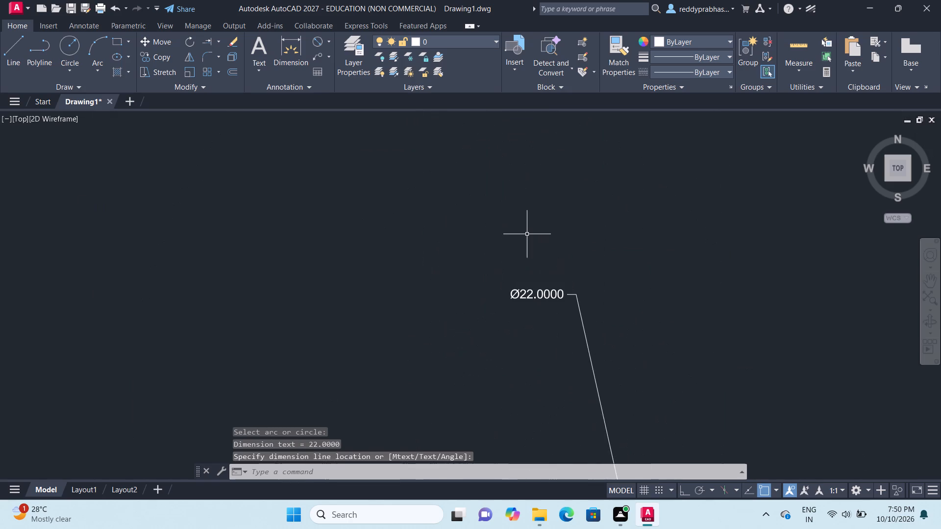
pyautogui.doubleClick(550, 293)
pyautogui.press('Right')
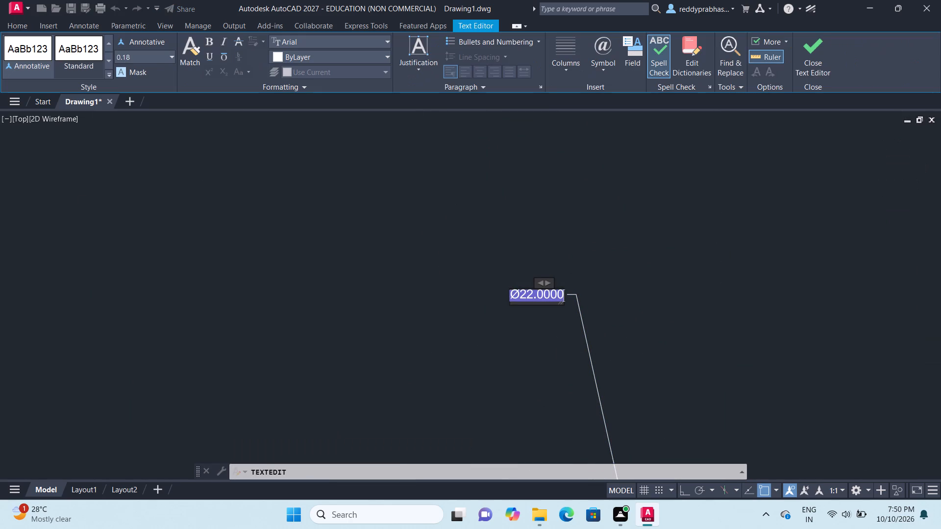
pyautogui.press('BackSpace')
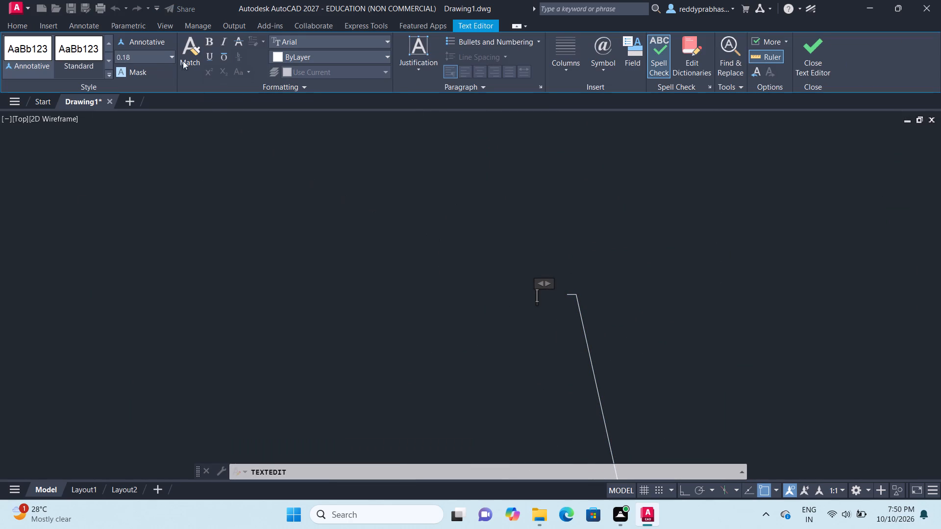
pyautogui.click(171, 52)
pyautogui.click(164, 71)
pyautogui.click(608, 63)
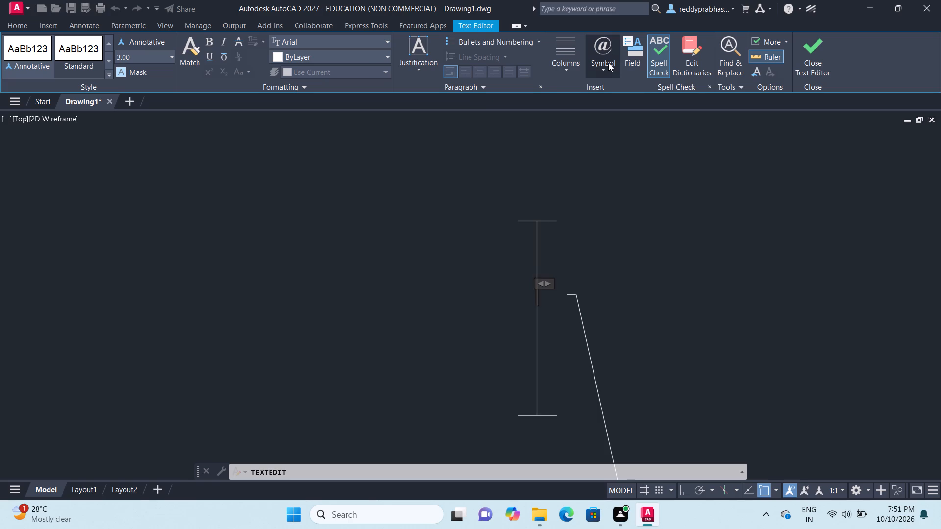
pyautogui.click(606, 117)
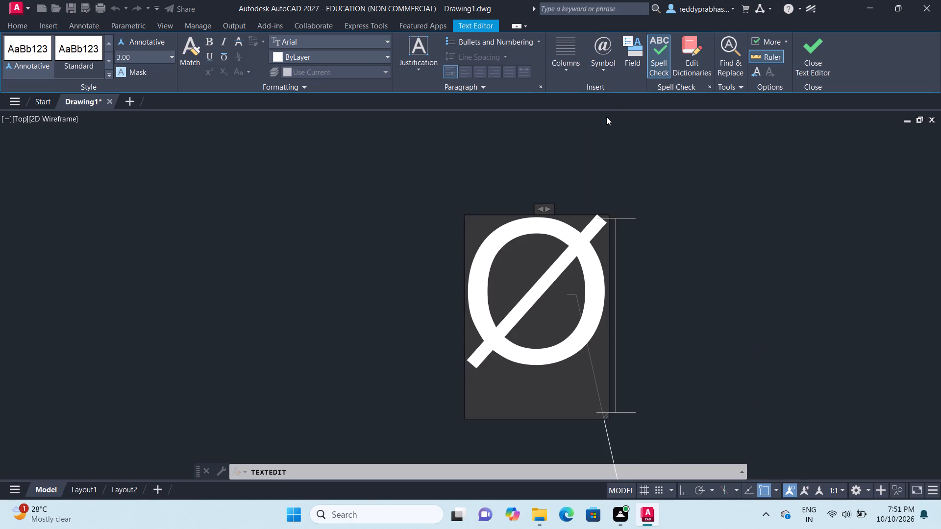
pyautogui.write('22')
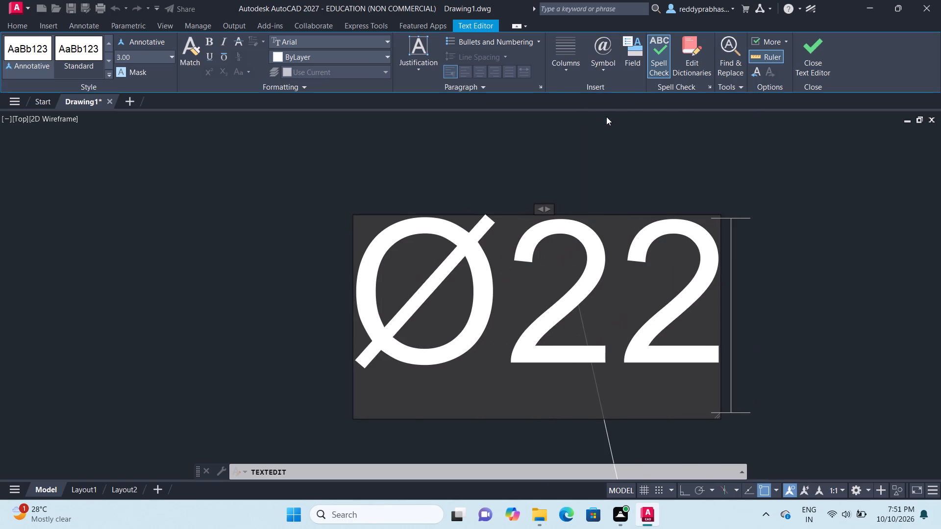
pyautogui.click(800, 64)
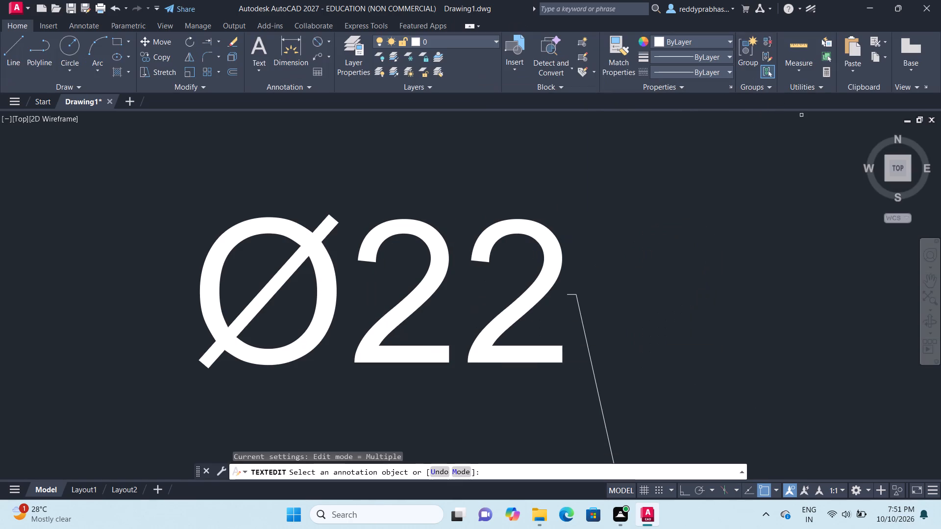
# Examine the Ø22 label together with the central hole and the surrounding dimensions.
pyautogui.click(932, 276)
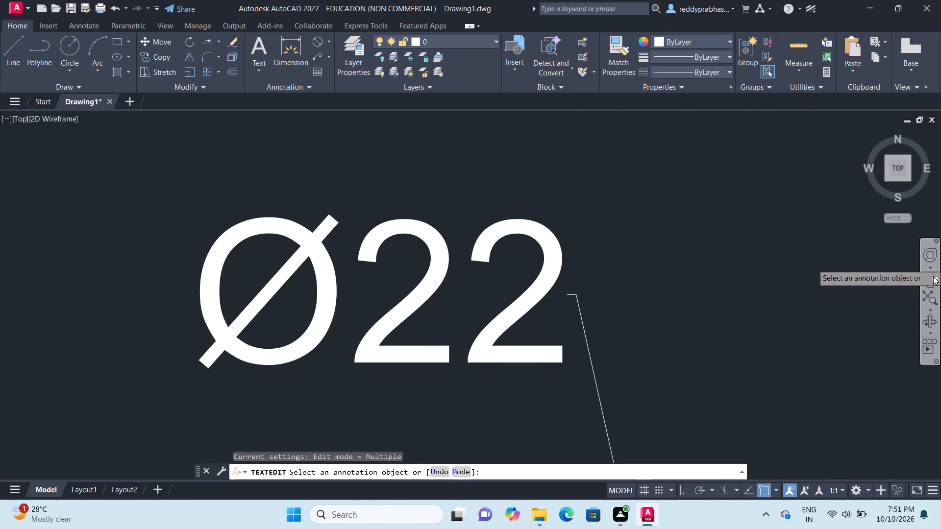
pyautogui.click(930, 285)
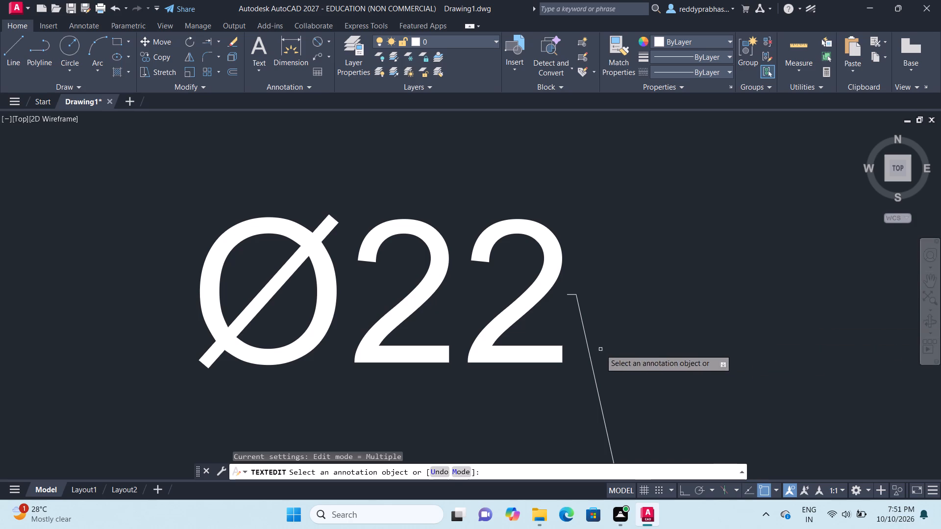
pyautogui.click(934, 277)
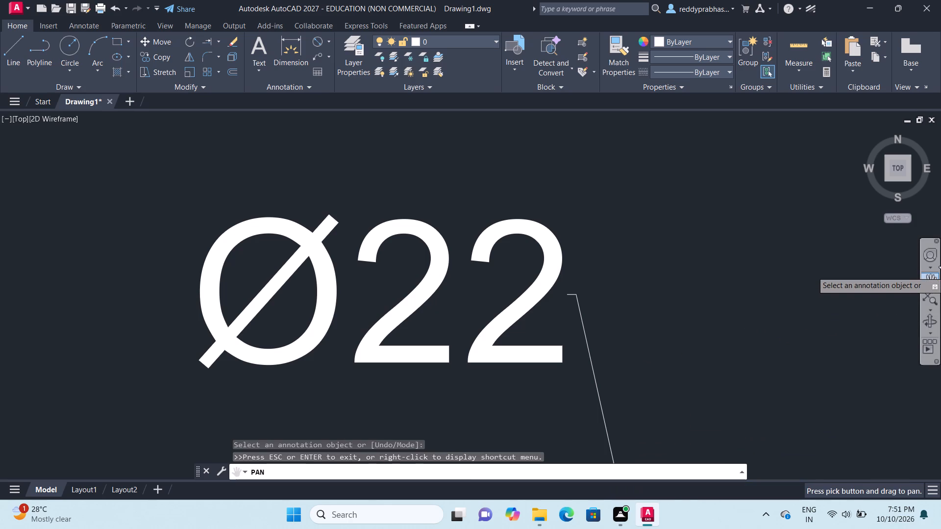
pyautogui.scroll(-3, 741, 314)
pyautogui.moveTo(705, 298); pyautogui.dragTo(337, 215)
pyautogui.scroll(-3, 211, 197)
pyautogui.moveTo(221, 217); pyautogui.dragTo(311, 323)
pyautogui.scroll(1, 311, 323)
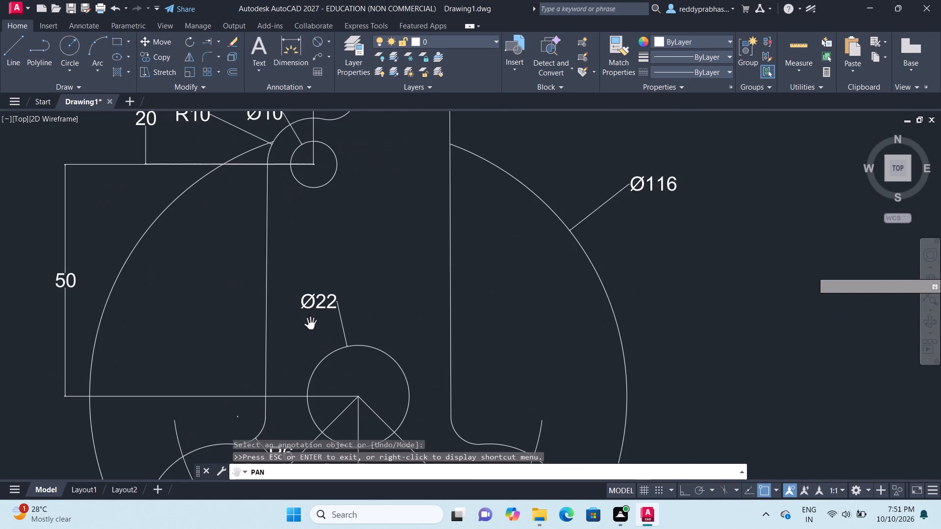
pyautogui.scroll(-1, 311, 323)
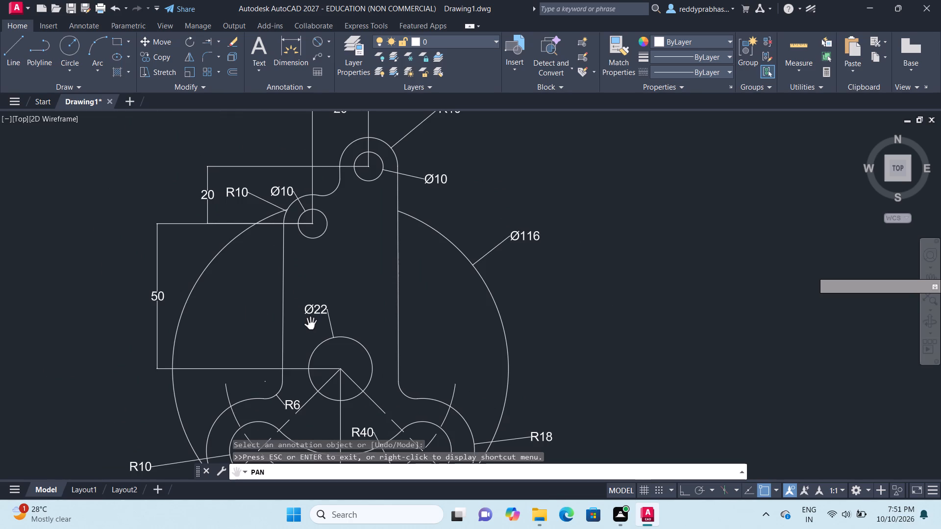
pyautogui.press('Escape')
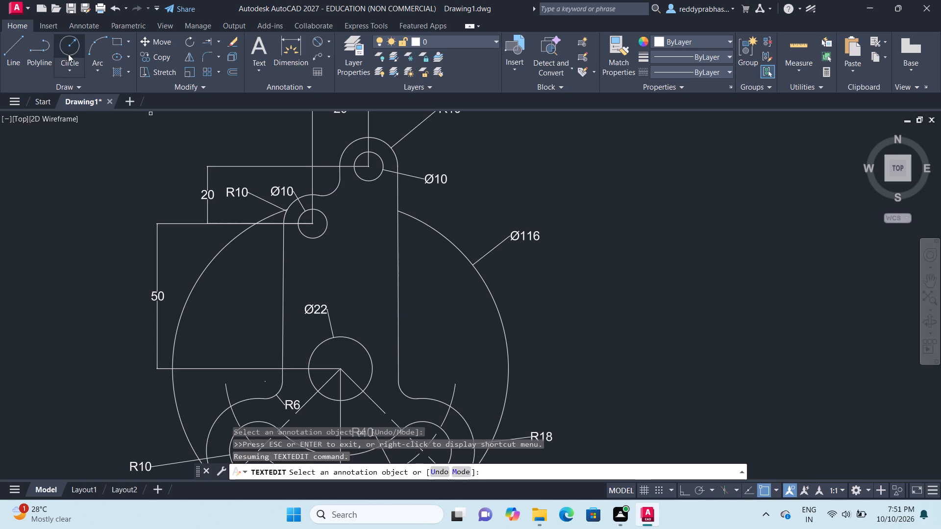
# Draw a vertical line from the central hole's centre up past the Ø22 label, ending just below the lower Ø10 hole's level.
pyautogui.click(13, 45)
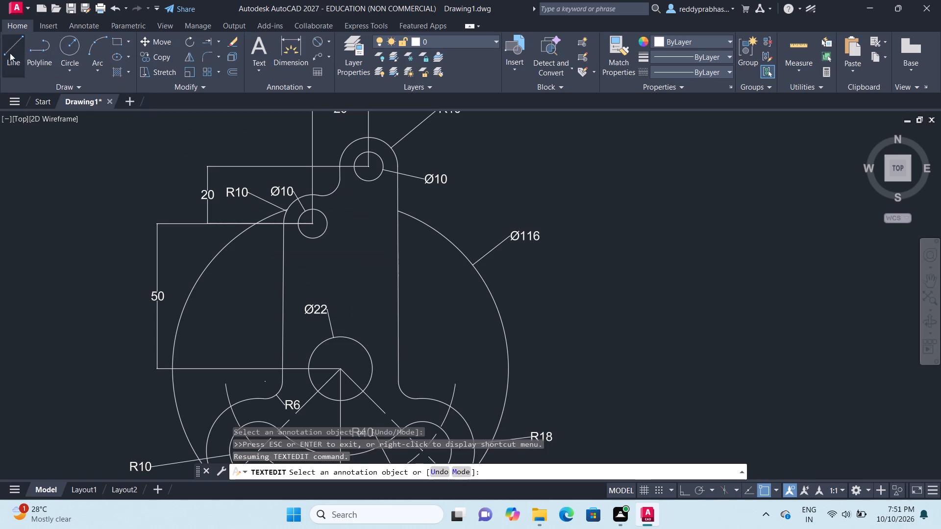
pyautogui.click(339, 370)
pyautogui.doubleClick(335, 243)
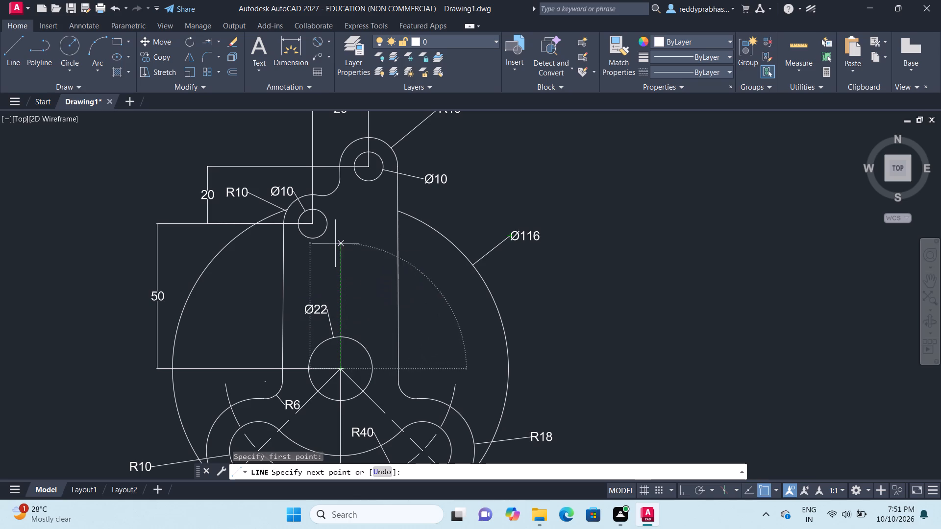
pyautogui.press('Escape')
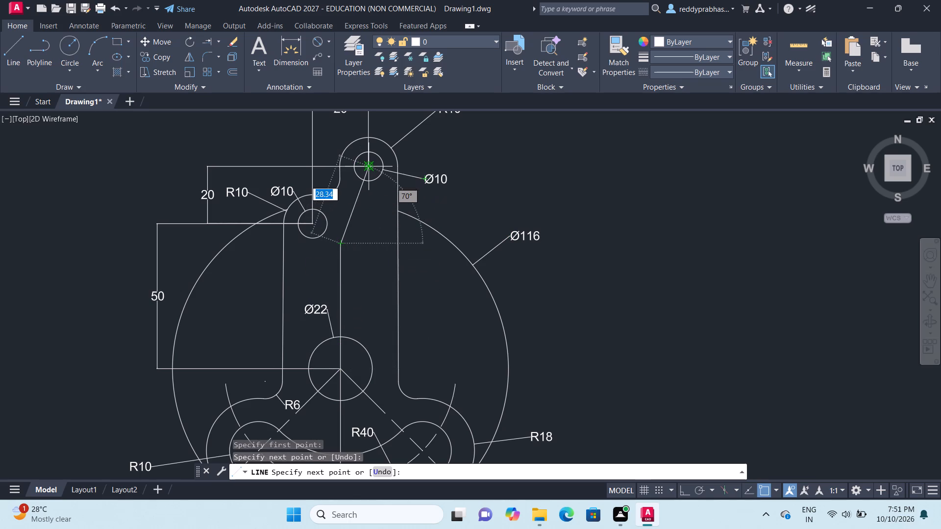
# Draw a vertical line from the upper Ø10 hole's centre down to about the level of the lower Ø10 hole.
pyautogui.click(9, 51)
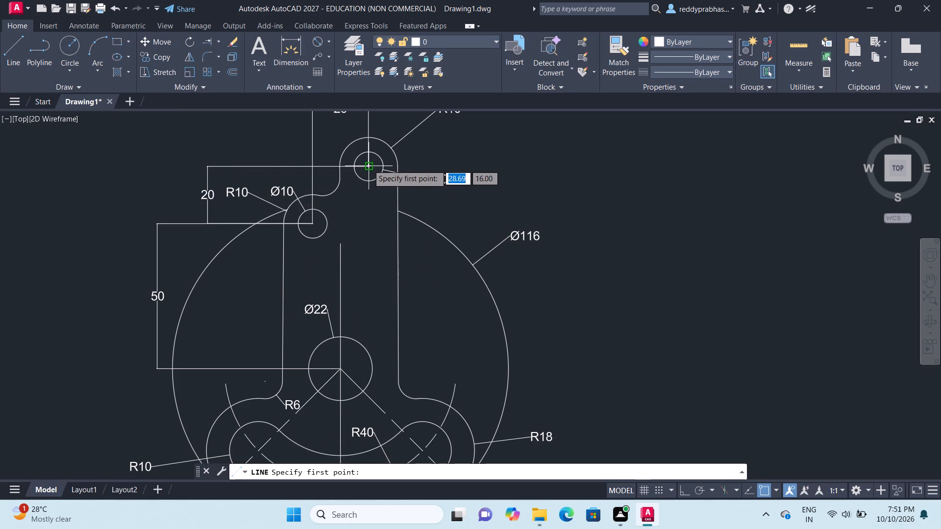
pyautogui.doubleClick(368, 165)
pyautogui.click(369, 231)
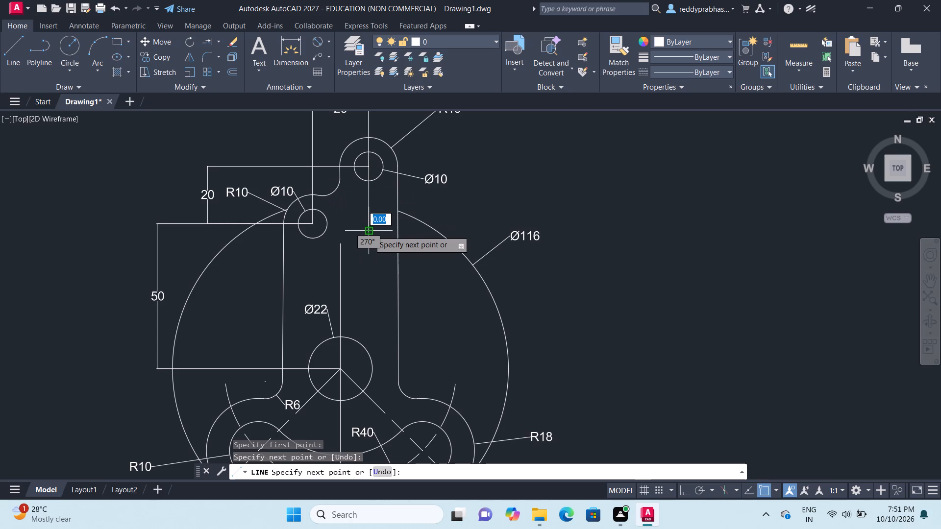
pyautogui.press('Escape')
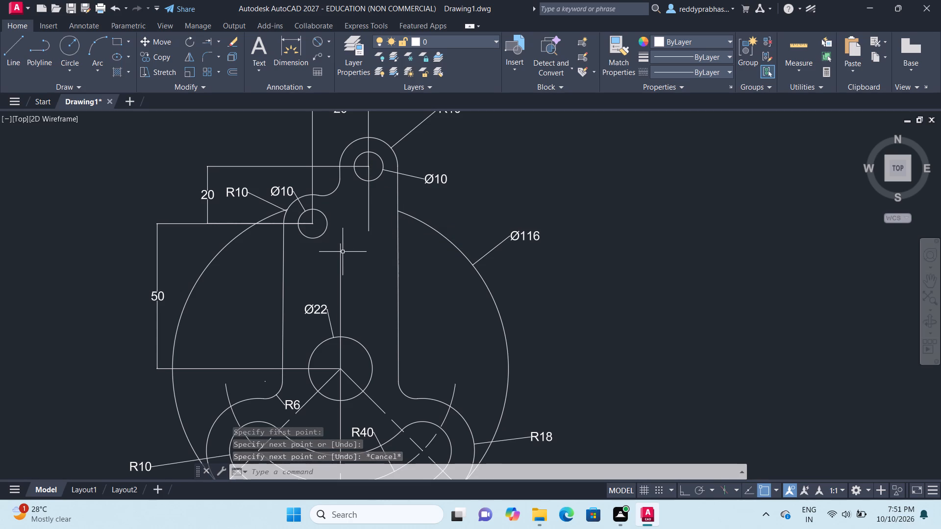
# Place a vertical linear dimension from the top of the central hole's line to the lower part of the upper hole's line.
pyautogui.click(326, 41)
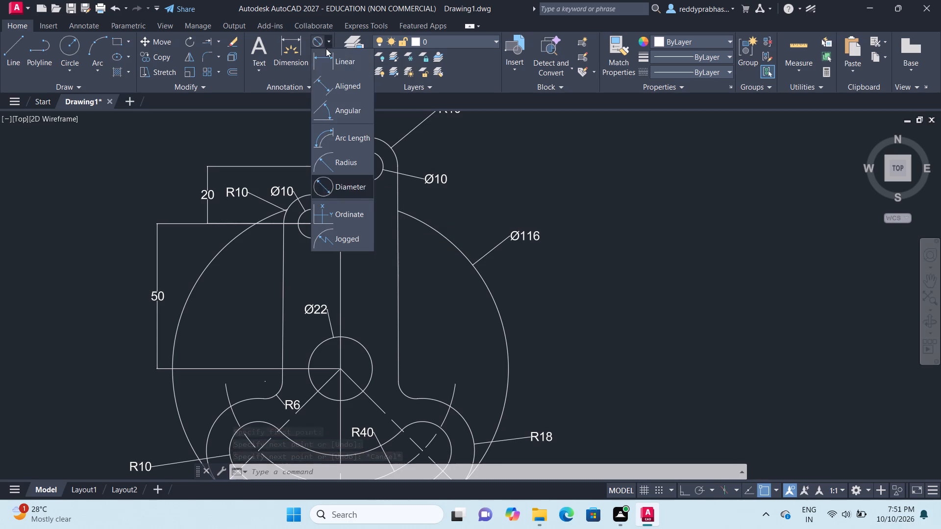
pyautogui.click(332, 64)
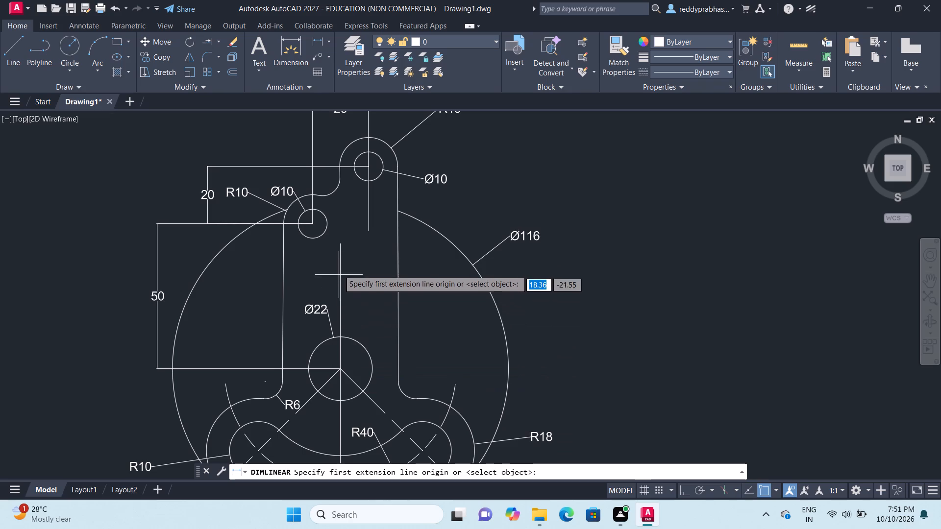
pyautogui.click(342, 250)
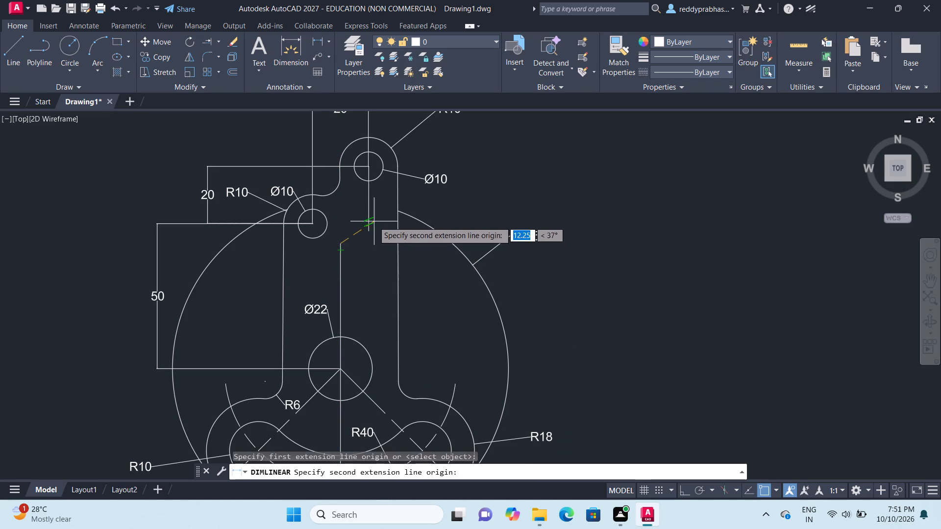
pyautogui.click(371, 220)
pyautogui.click(373, 268)
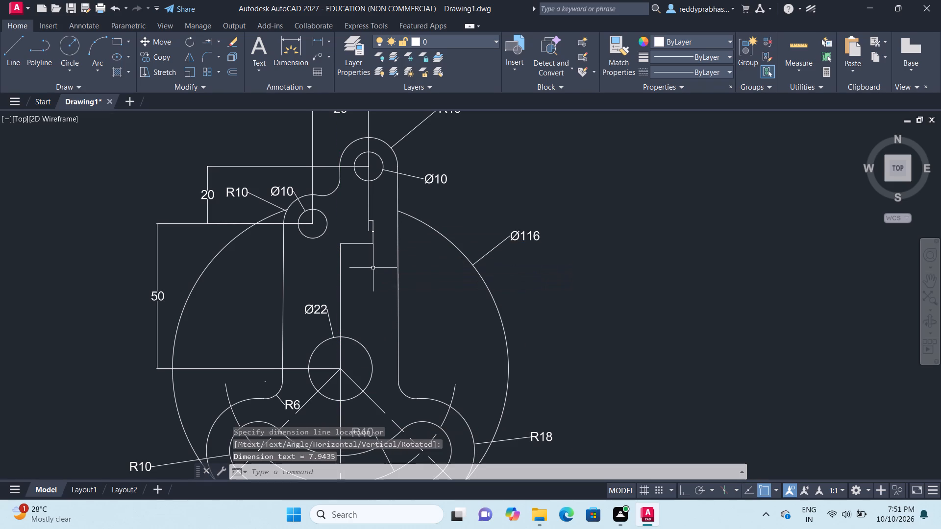
# Examine the new linear dimension between the two vertical lines and its text up close.
pyautogui.scroll(4, 366, 276)
pyautogui.scroll(-1, 382, 191)
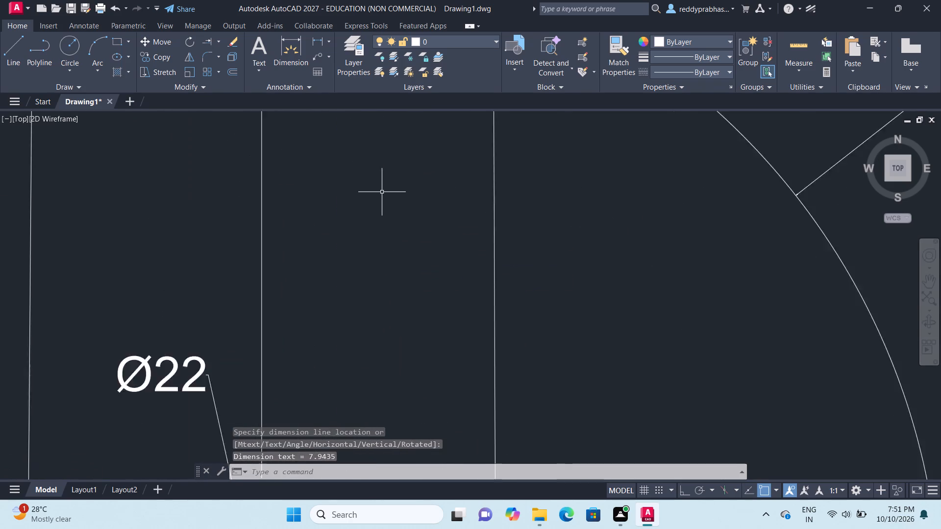
pyautogui.scroll(-1, 382, 194)
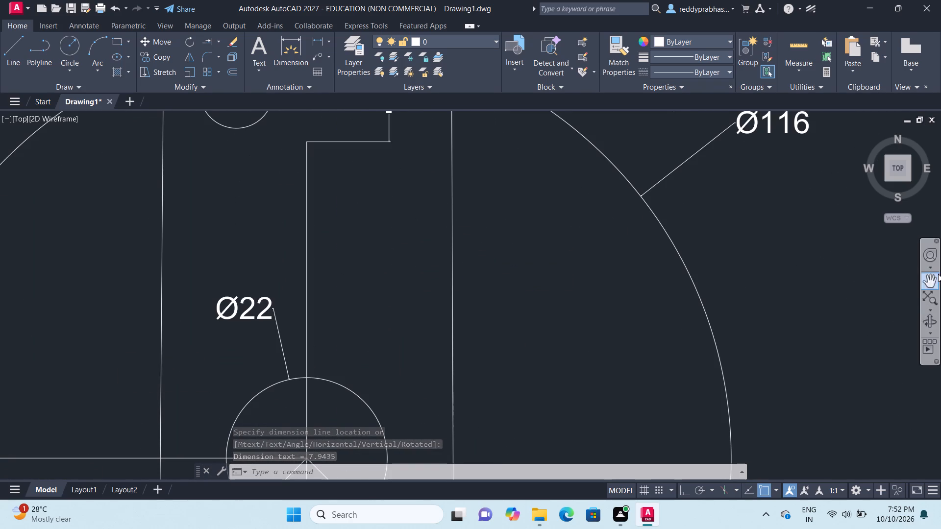
pyautogui.doubleClick(936, 273)
pyautogui.moveTo(414, 212); pyautogui.dragTo(428, 310)
pyautogui.scroll(2, 428, 310)
pyautogui.moveTo(392, 169); pyautogui.dragTo(406, 314)
pyautogui.click(406, 314)
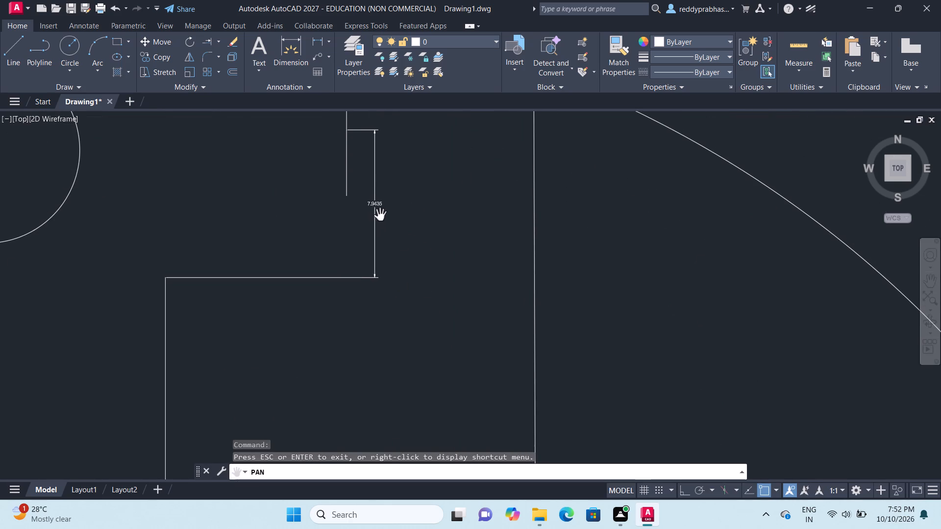
pyautogui.click(377, 203)
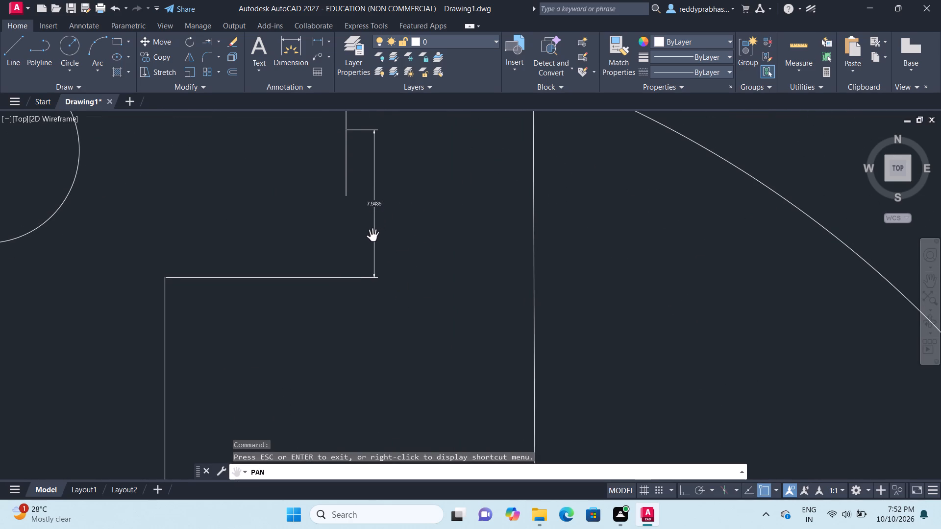
pyautogui.press('Escape')
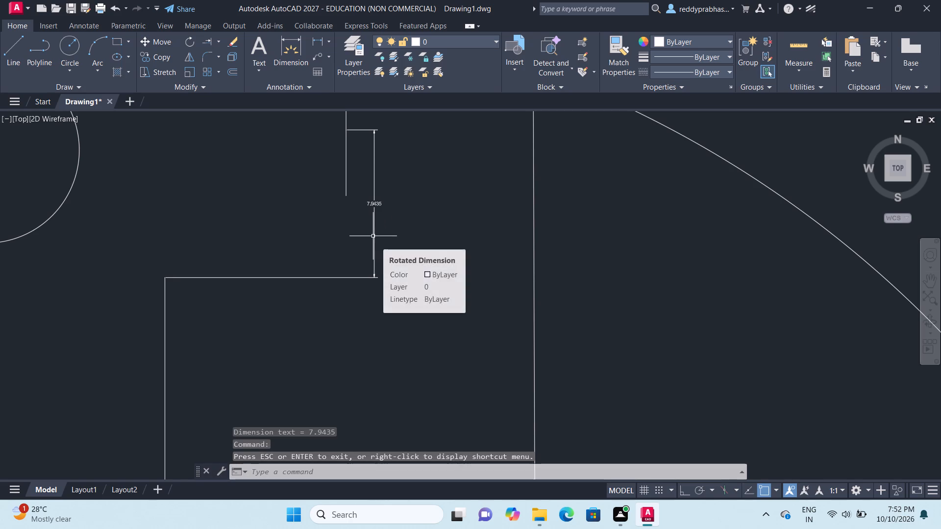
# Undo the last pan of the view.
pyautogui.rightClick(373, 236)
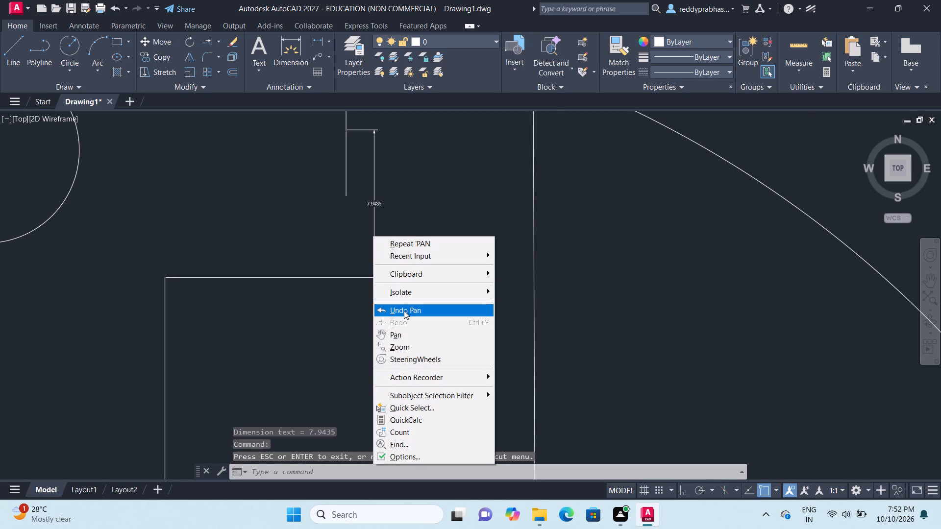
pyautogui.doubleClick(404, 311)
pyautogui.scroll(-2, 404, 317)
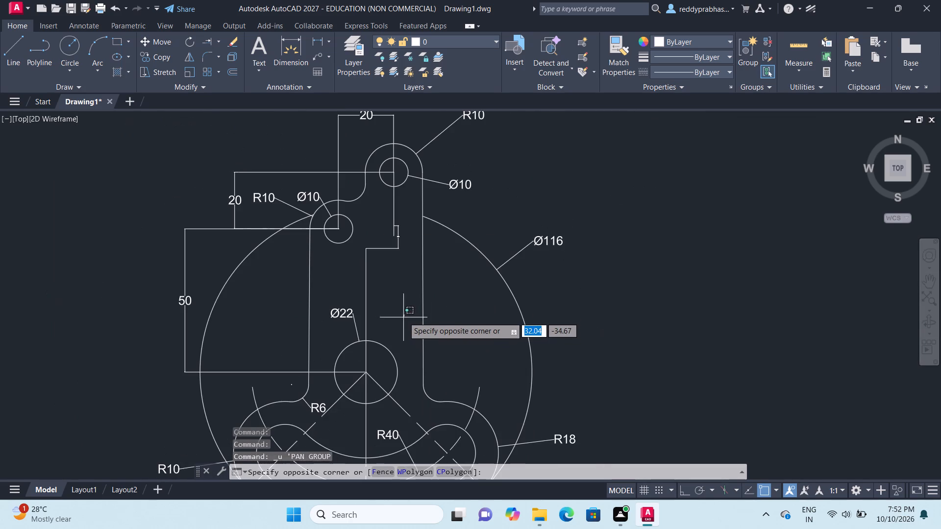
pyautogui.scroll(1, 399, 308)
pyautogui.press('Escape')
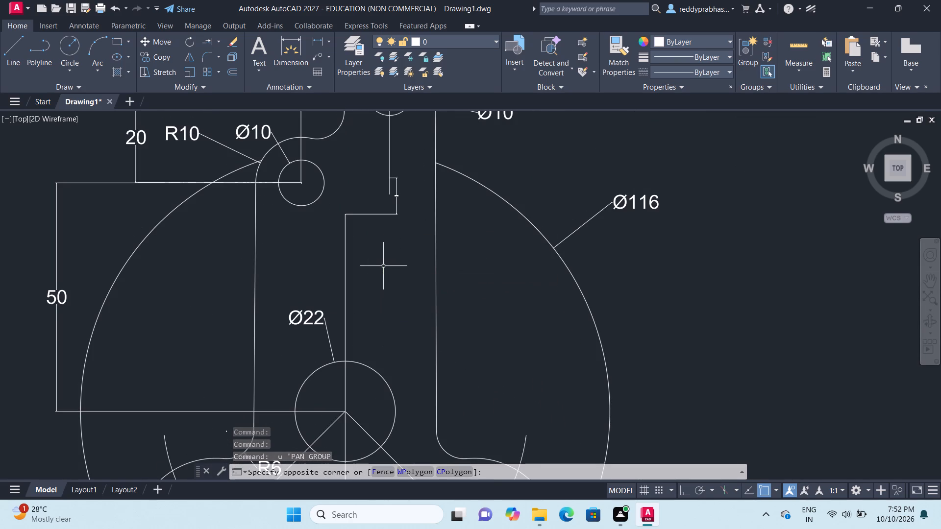
# Undo the last 3 operations, removing the vertical dimension and the line drawn from the upper hole.
pyautogui.write('un')
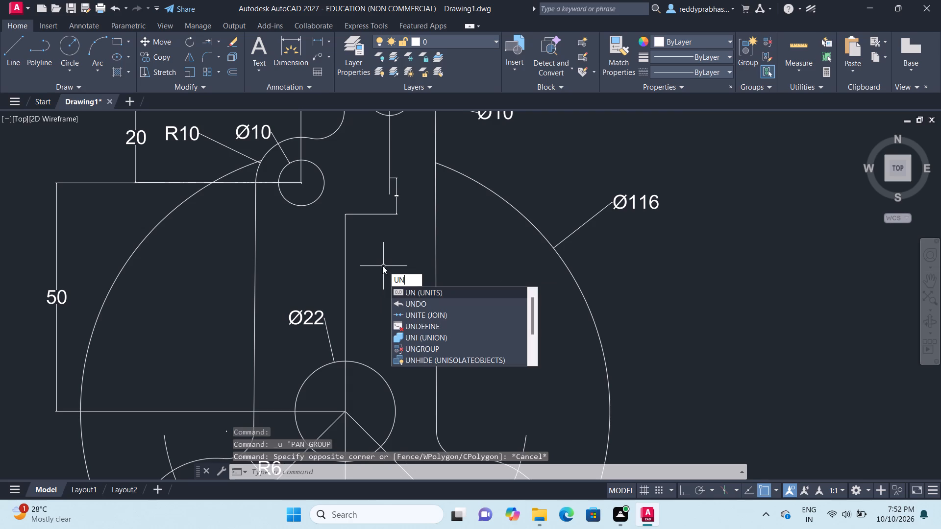
pyautogui.click(405, 308)
pyautogui.press('3')
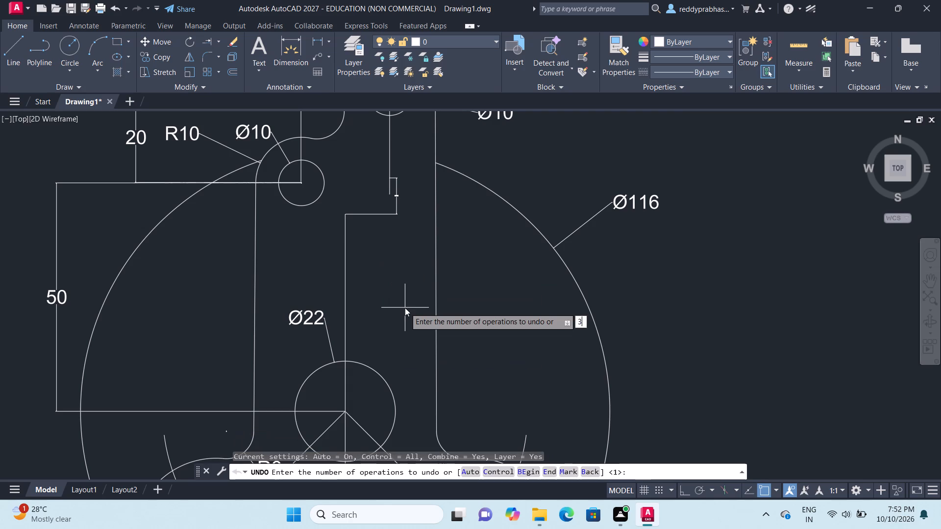
pyautogui.press('Return')
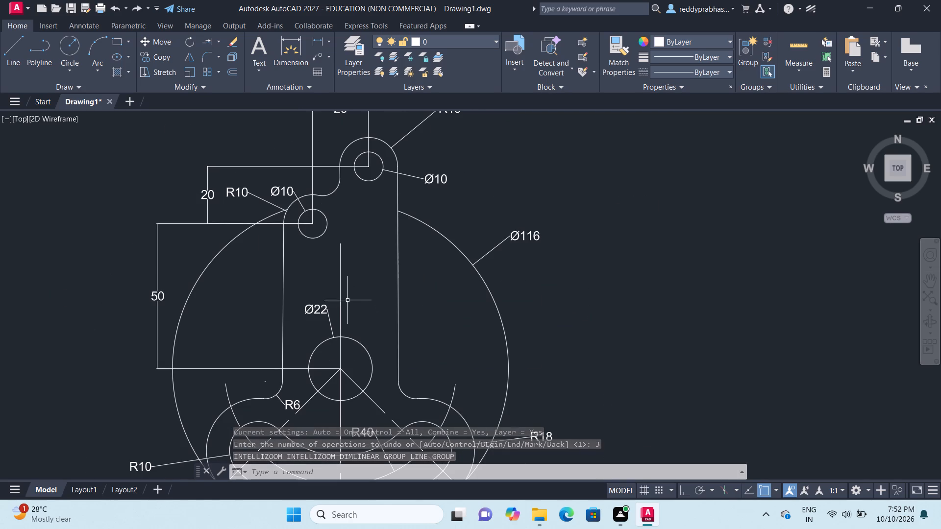
# Stretch the top end of the vertical line above the central hole upward, making it about 51 long.
pyautogui.doubleClick(341, 252)
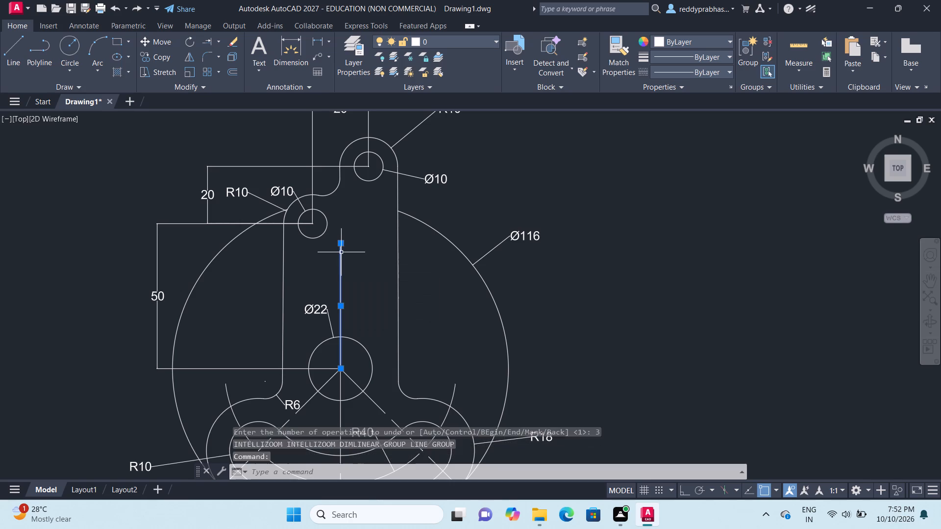
pyautogui.moveTo(339, 244); pyautogui.dragTo(340, 233)
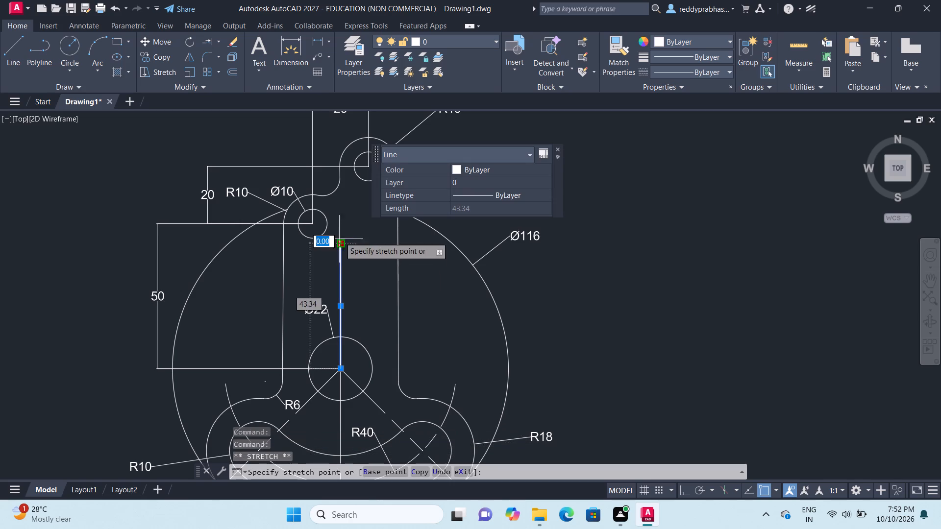
pyautogui.moveTo(340, 233); pyautogui.dragTo(341, 221)
pyautogui.click(341, 221)
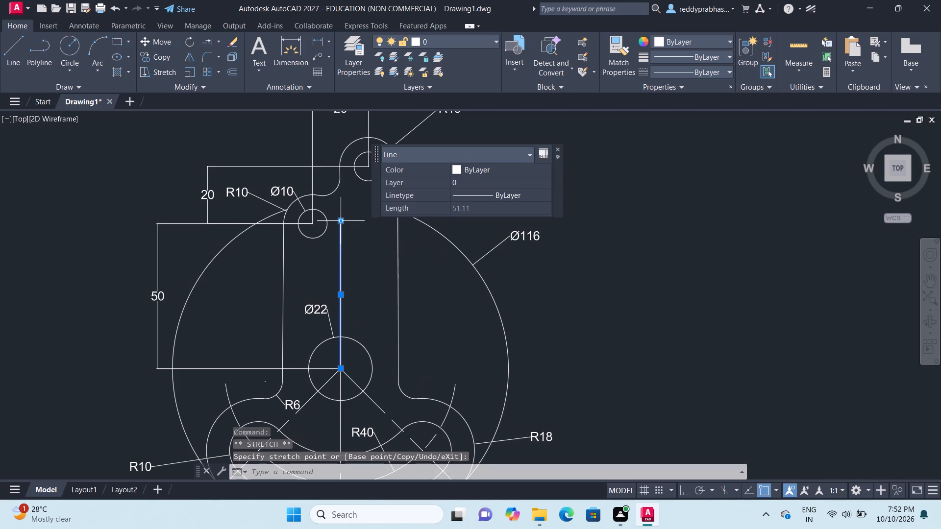
pyautogui.press('Escape')
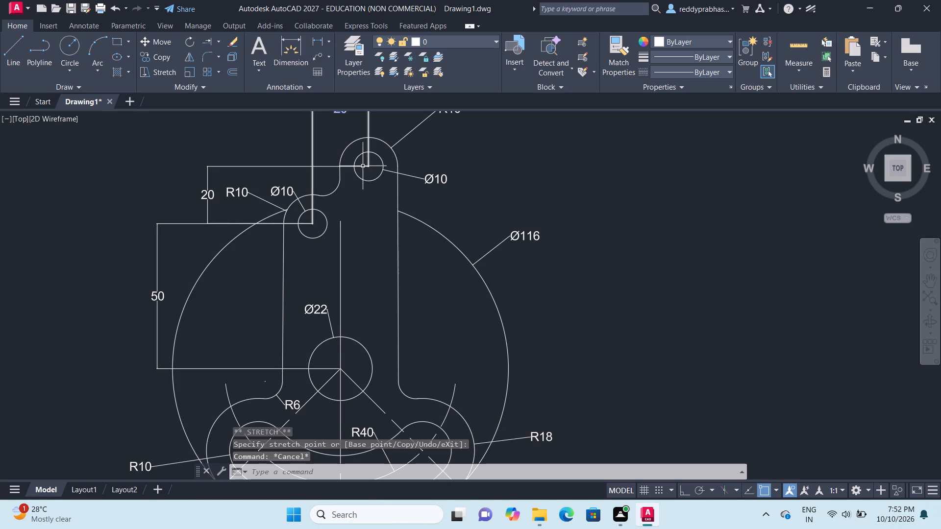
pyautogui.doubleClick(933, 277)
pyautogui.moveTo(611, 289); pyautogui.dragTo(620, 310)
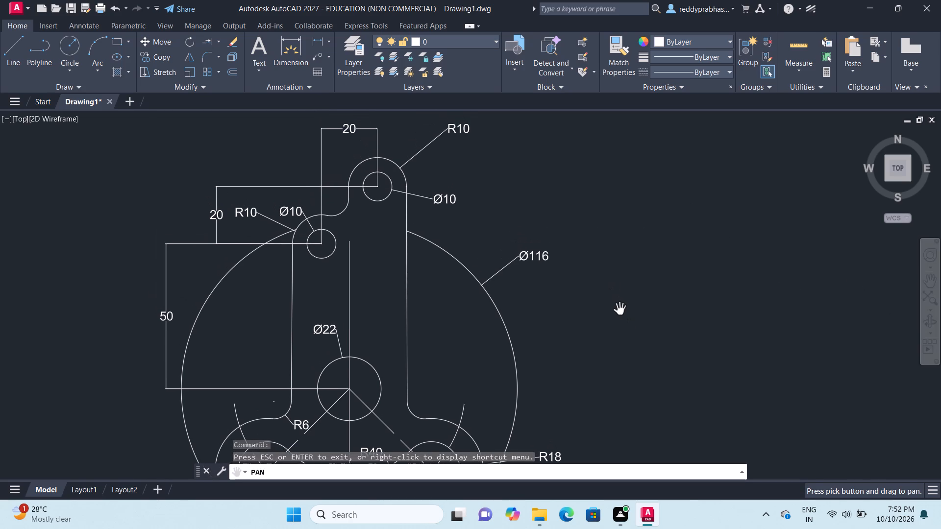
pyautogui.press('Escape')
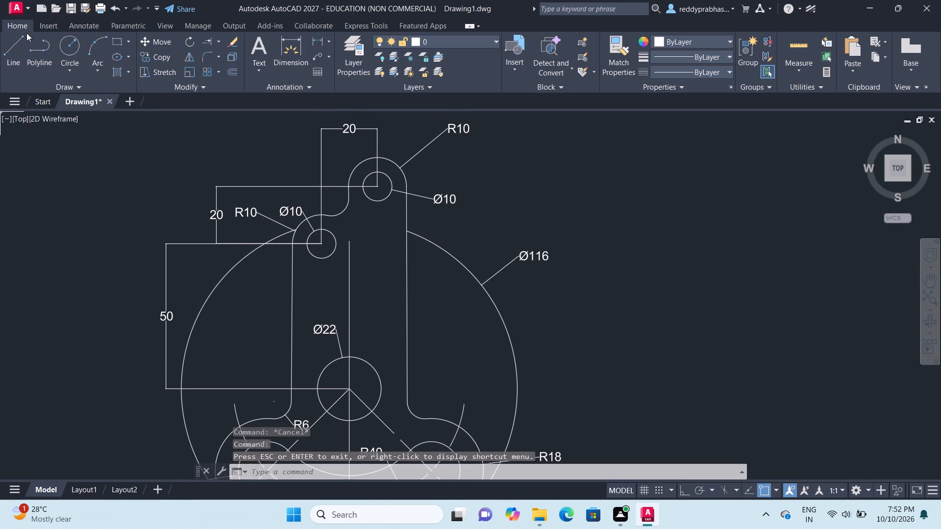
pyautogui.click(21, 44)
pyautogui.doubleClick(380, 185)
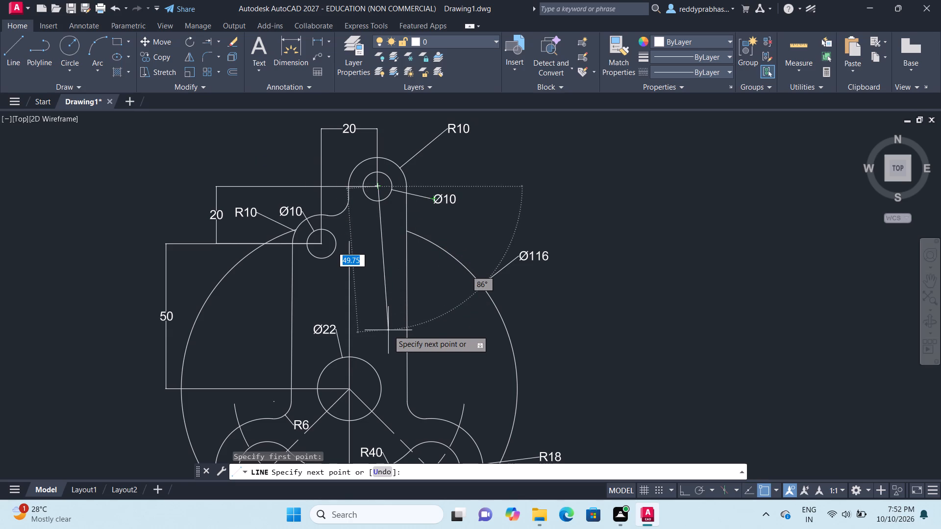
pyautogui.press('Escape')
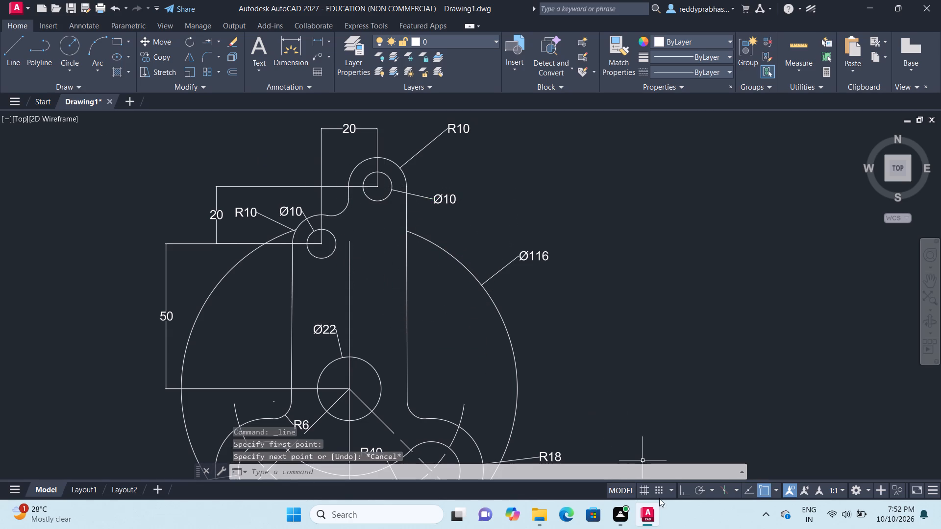
# Turn on Ortho and draw a vertical line from the upper Ø10 hole's centre to below the lower Ø10 hole's level.
pyautogui.click(682, 493)
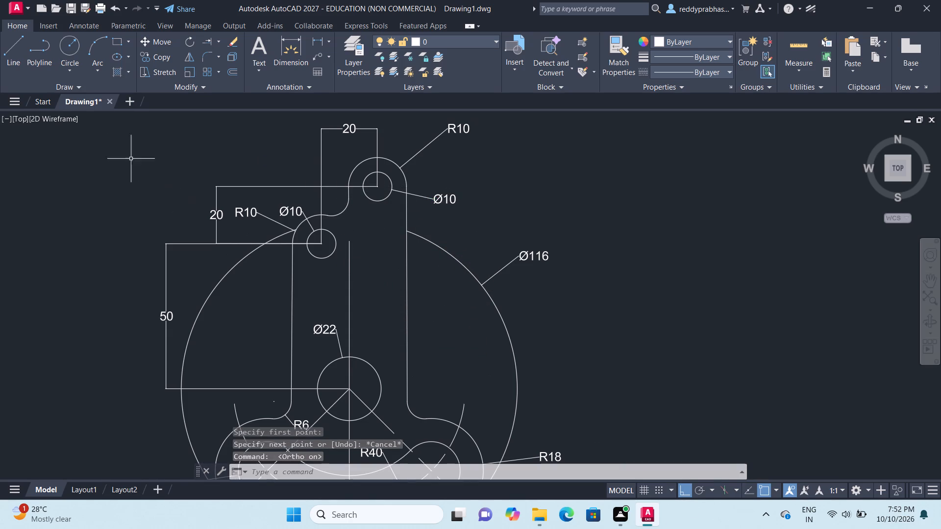
pyautogui.click(0, 56)
pyautogui.click(8, 57)
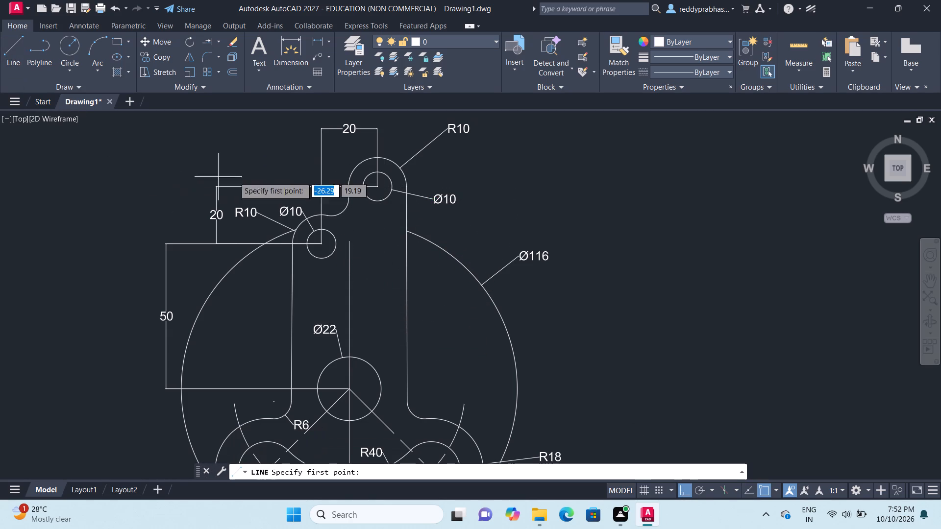
pyautogui.click(378, 182)
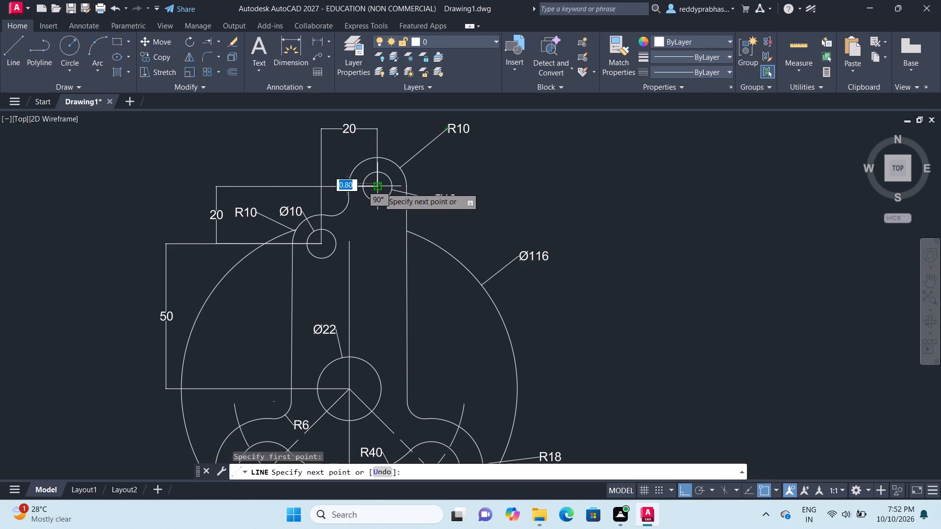
pyautogui.click(390, 281)
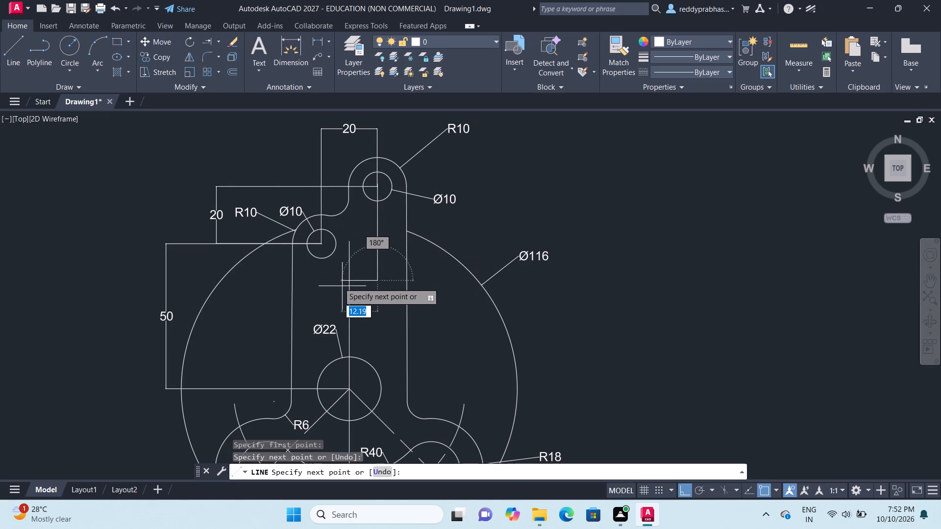
pyautogui.press('Escape')
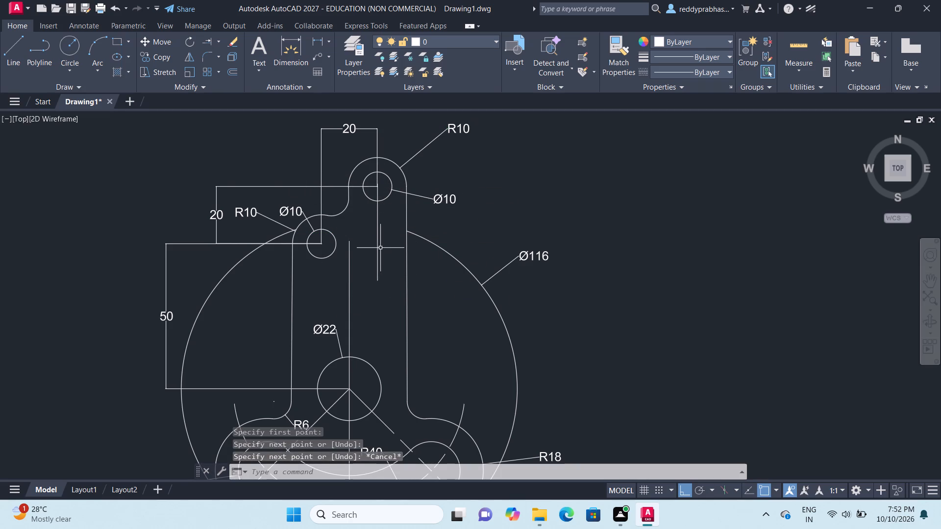
# Change the linetype of the vertical line above the central hole to ACAD_ISO09W100.
pyautogui.doubleClick(350, 288)
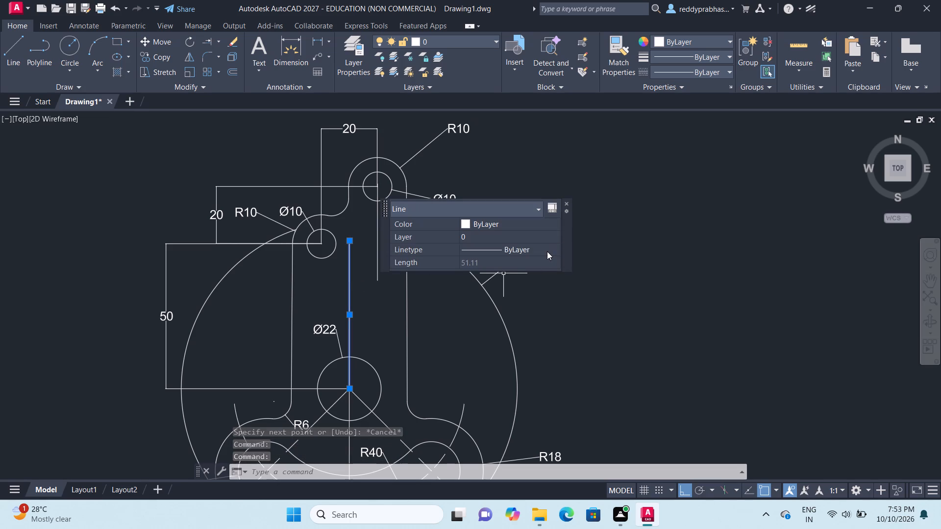
pyautogui.click(547, 251)
pyautogui.doubleClick(554, 243)
pyautogui.click(553, 248)
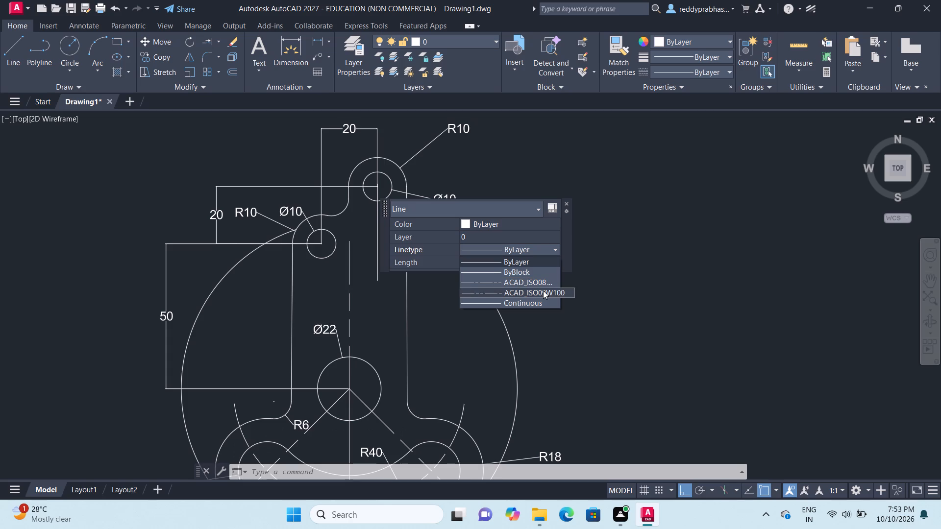
pyautogui.click(543, 290)
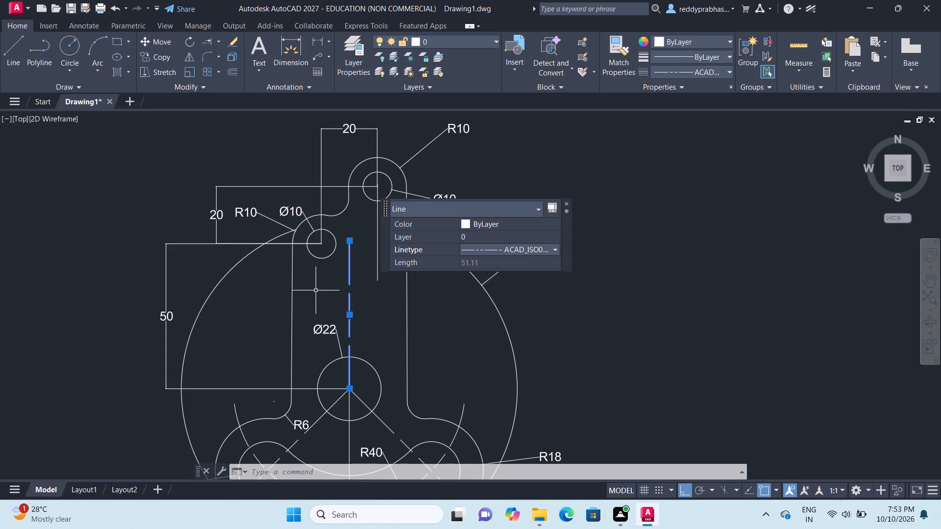
pyautogui.press('Escape')
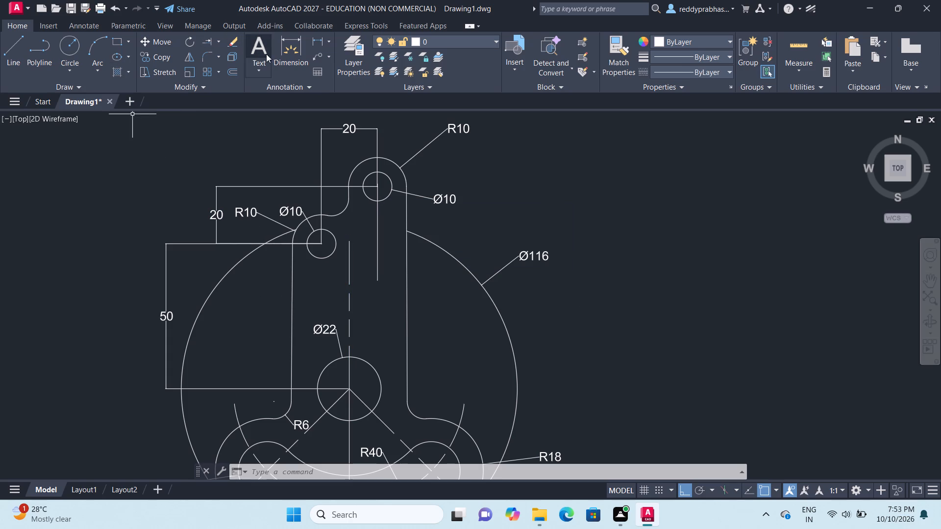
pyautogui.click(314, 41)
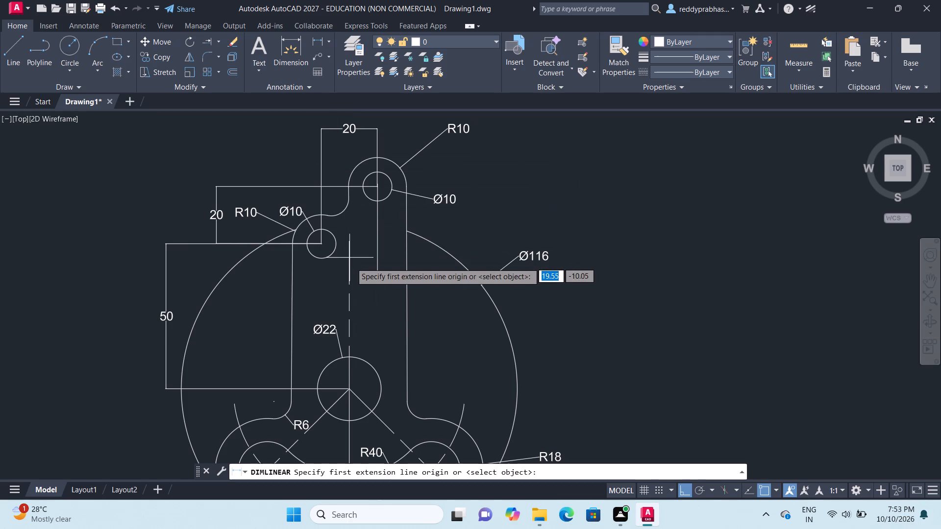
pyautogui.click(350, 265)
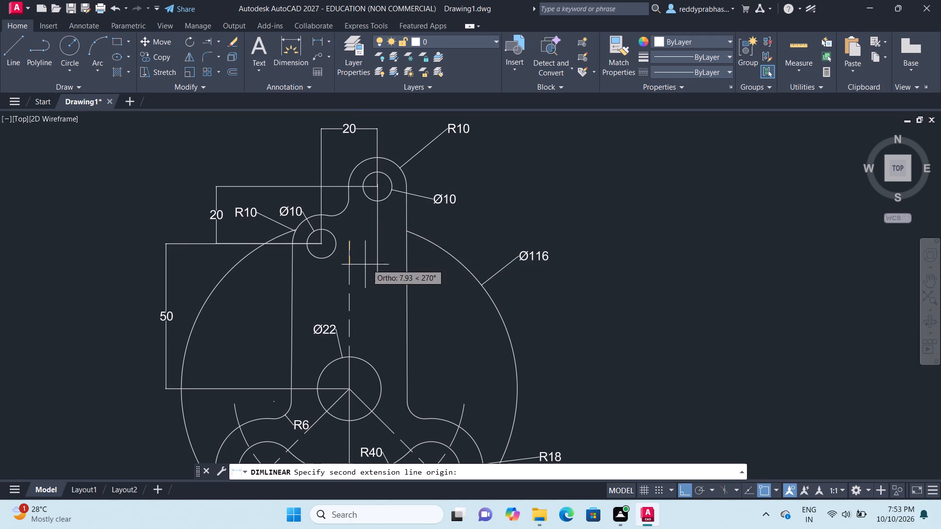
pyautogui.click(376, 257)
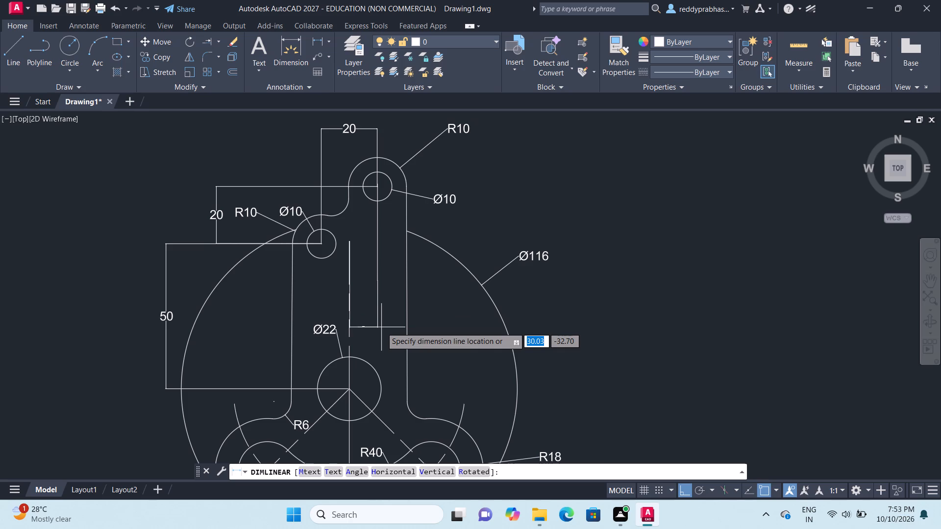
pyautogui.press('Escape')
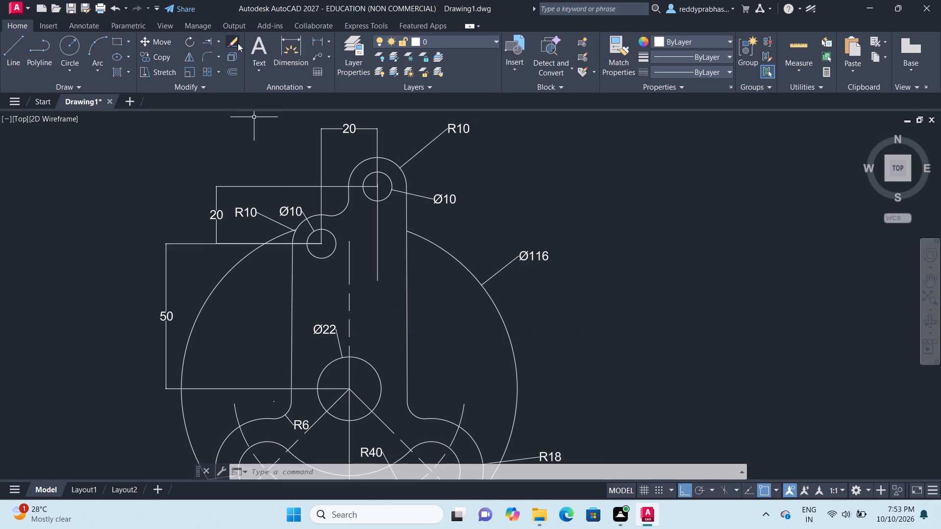
# Place a horizontal linear dimension between the central hole's centreline and the upper hole's vertical line, just below the latter's lower end.
pyautogui.click(319, 37)
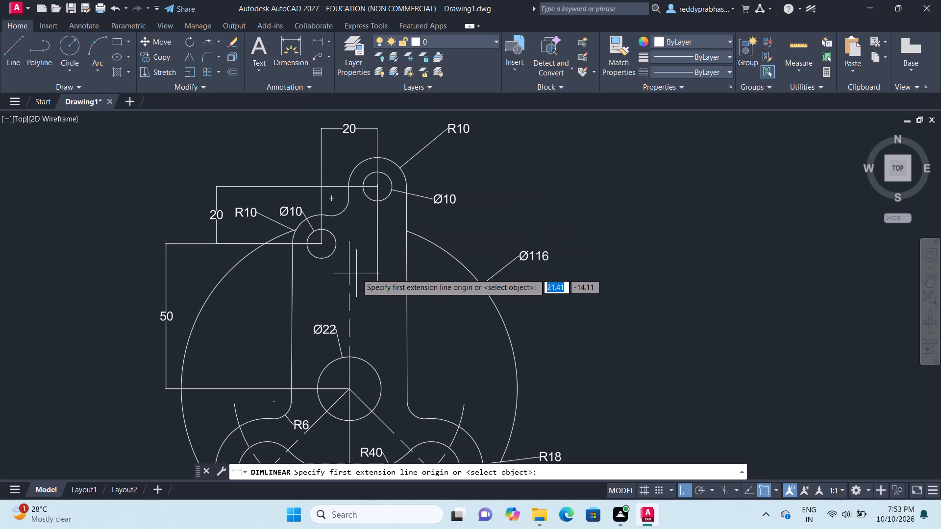
pyautogui.click(349, 269)
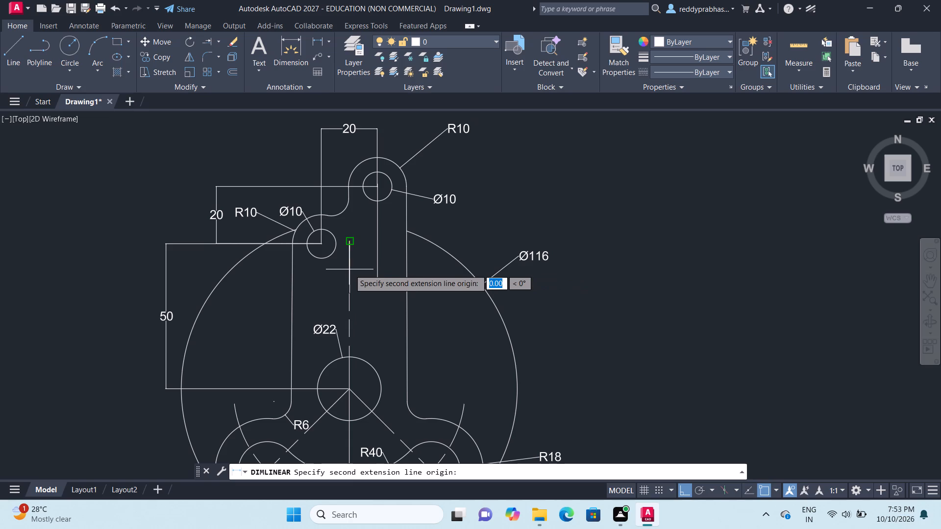
pyautogui.doubleClick(378, 268)
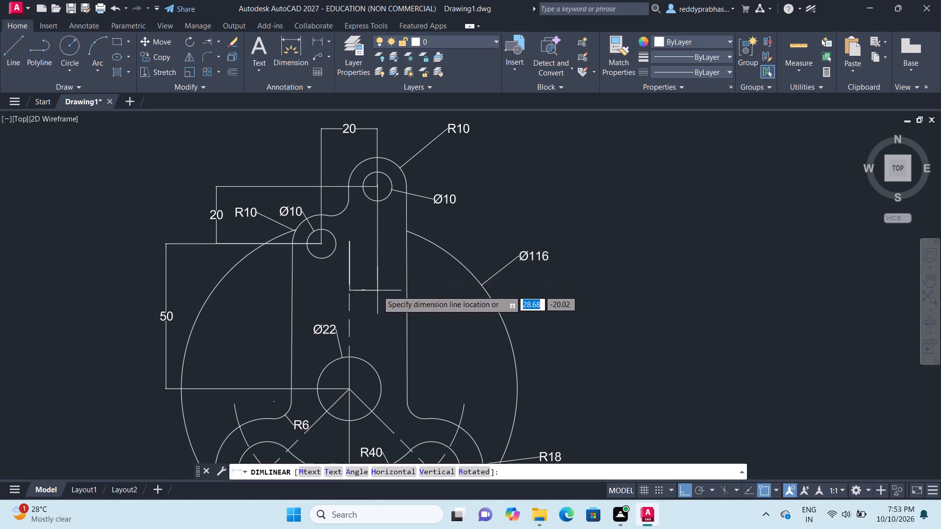
pyautogui.click(377, 291)
# Replace the new horizontal dimension's text with 10 at a text height of 3.
pyautogui.scroll(5, 365, 302)
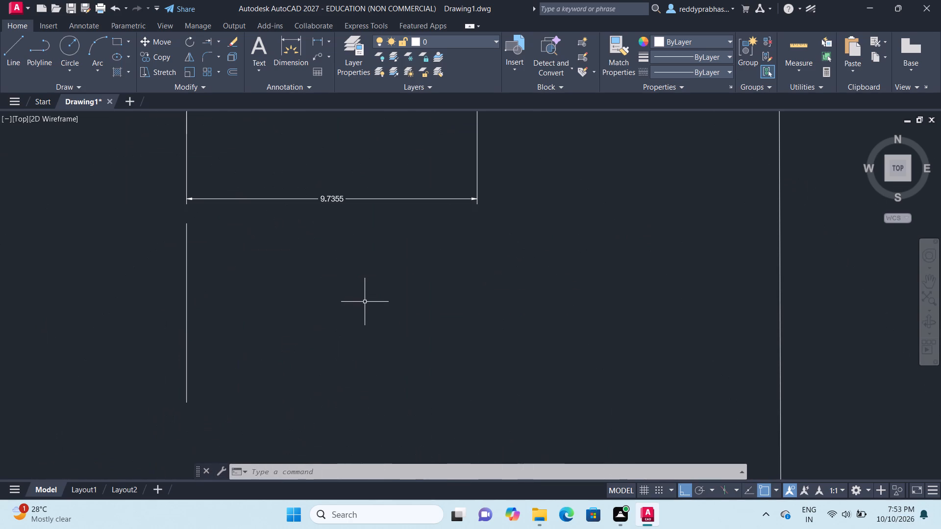
pyautogui.doubleClick(336, 196)
pyautogui.press('Right')
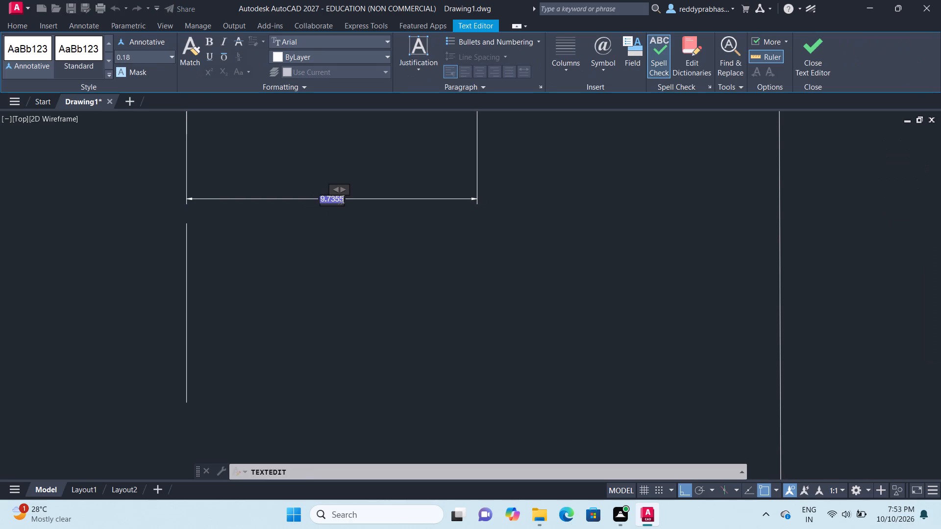
pyautogui.press('BackSpace')
pyautogui.click(173, 53)
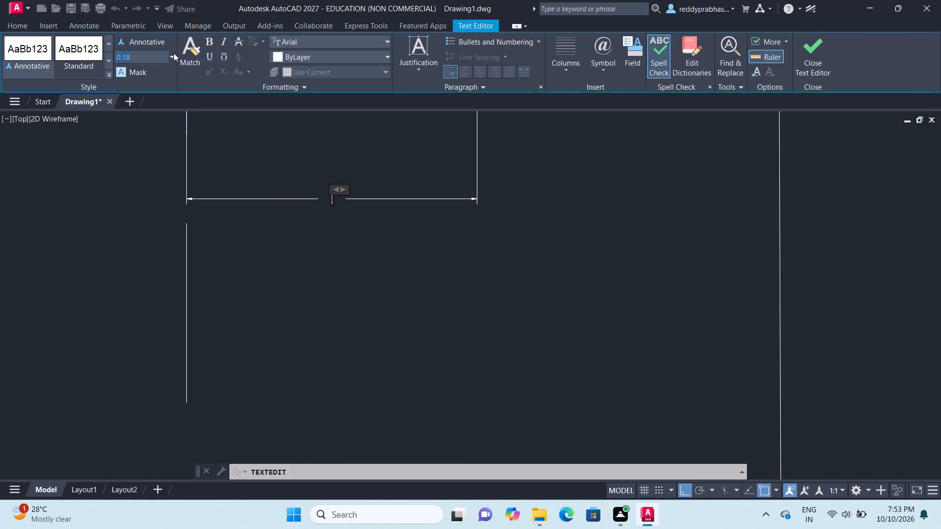
pyautogui.click(160, 72)
pyautogui.press('1')
pyautogui.press('0')
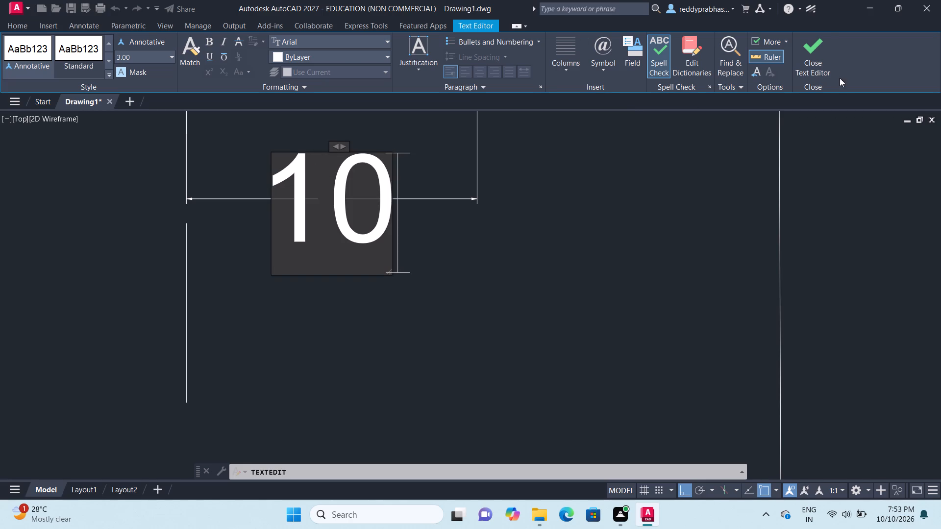
pyautogui.click(819, 57)
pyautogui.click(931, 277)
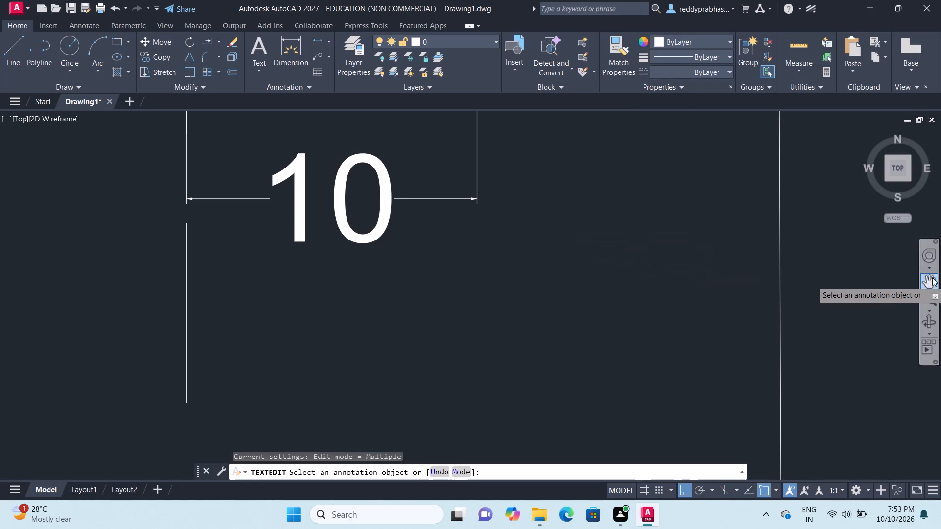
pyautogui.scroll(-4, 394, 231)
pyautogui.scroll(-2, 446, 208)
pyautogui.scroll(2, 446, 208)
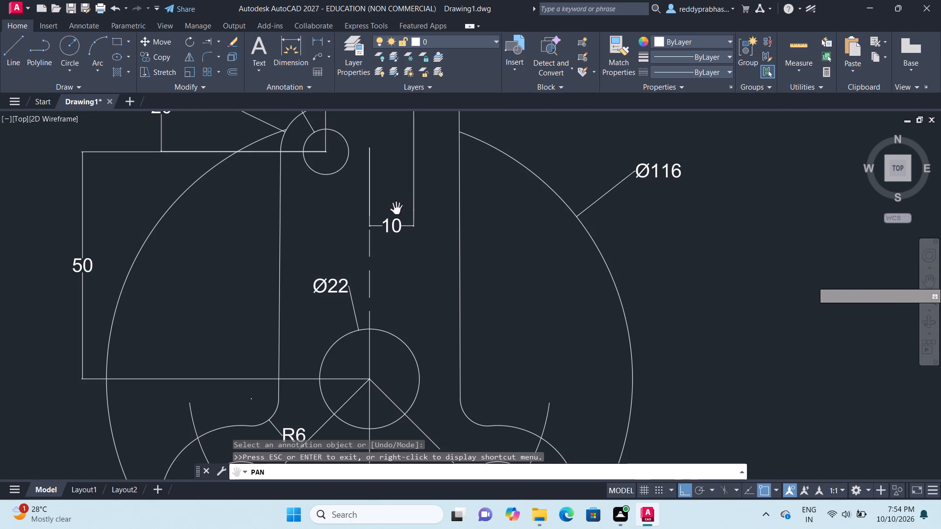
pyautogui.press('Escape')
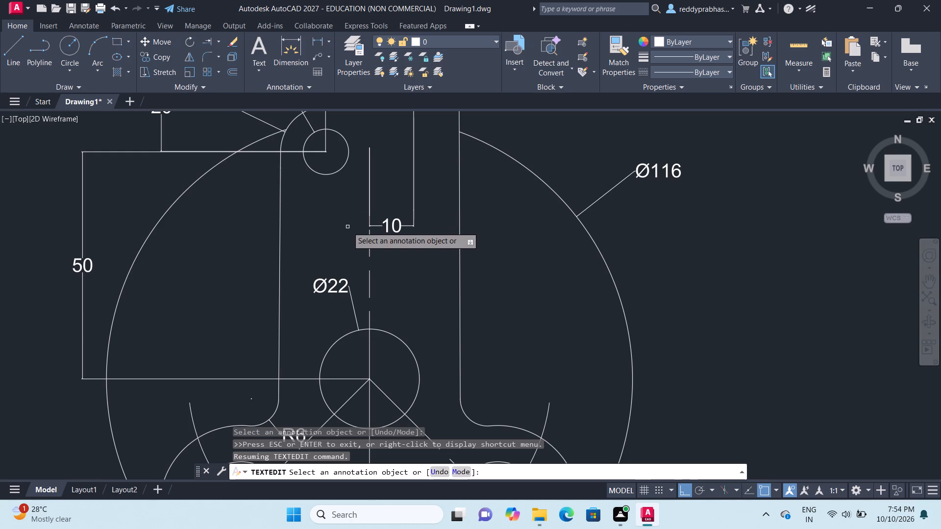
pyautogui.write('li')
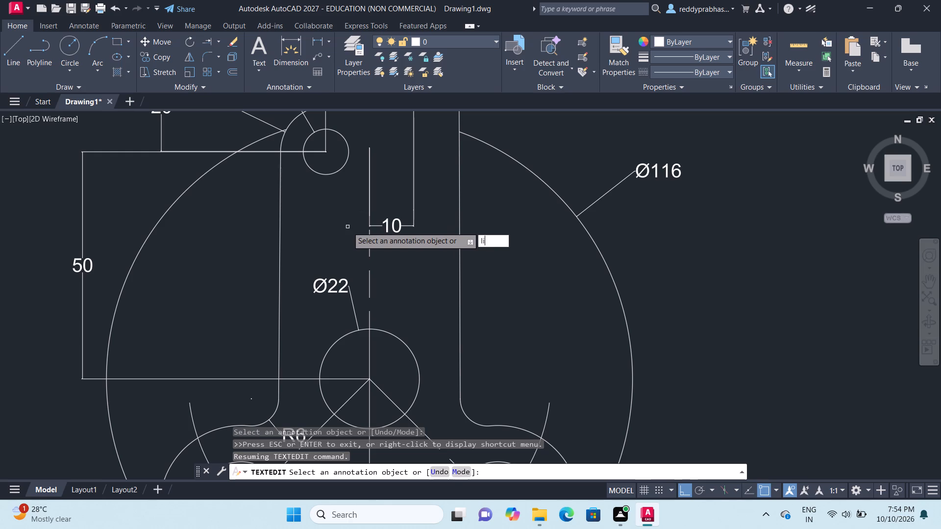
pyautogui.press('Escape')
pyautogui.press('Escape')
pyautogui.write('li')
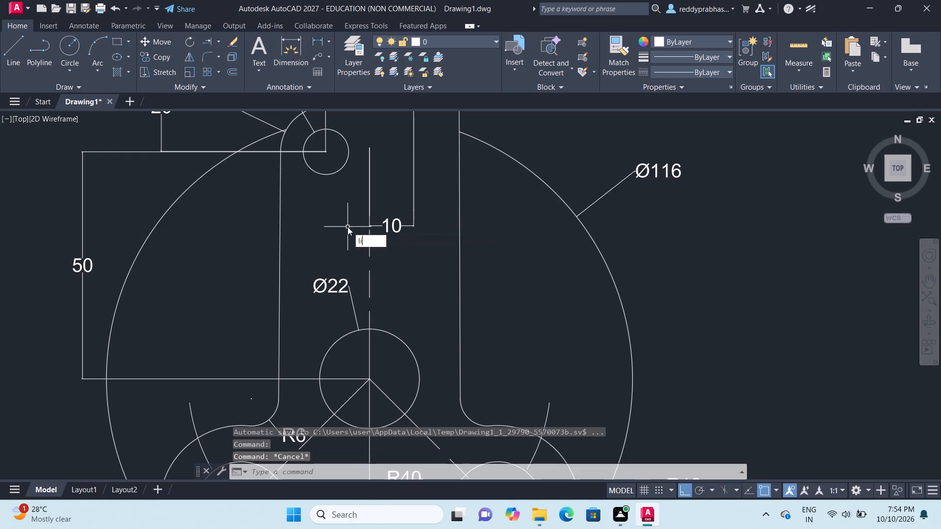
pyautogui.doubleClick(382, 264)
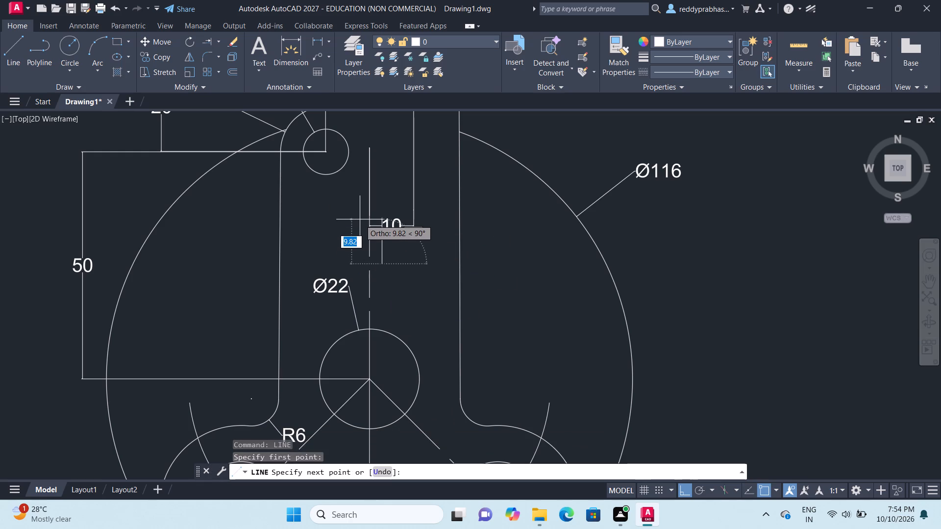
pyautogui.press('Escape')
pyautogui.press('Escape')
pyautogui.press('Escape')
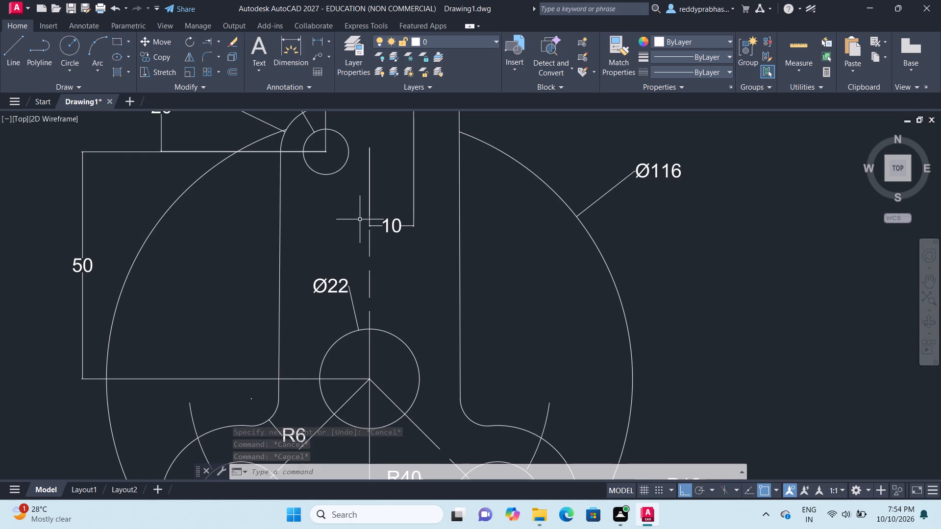
# Draw a short horizontal line crossing the central hole's vertical centreline, just above the 10 dimension.
pyautogui.write('li')
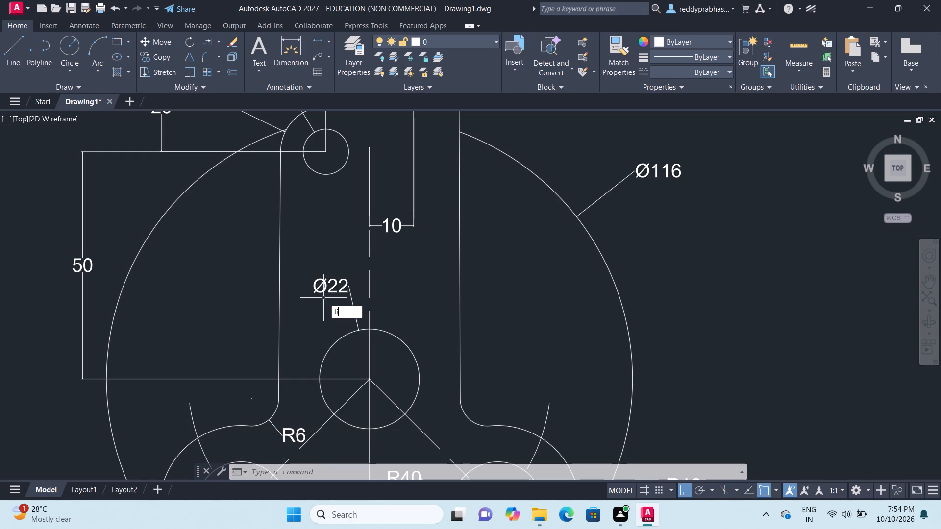
pyautogui.click(342, 335)
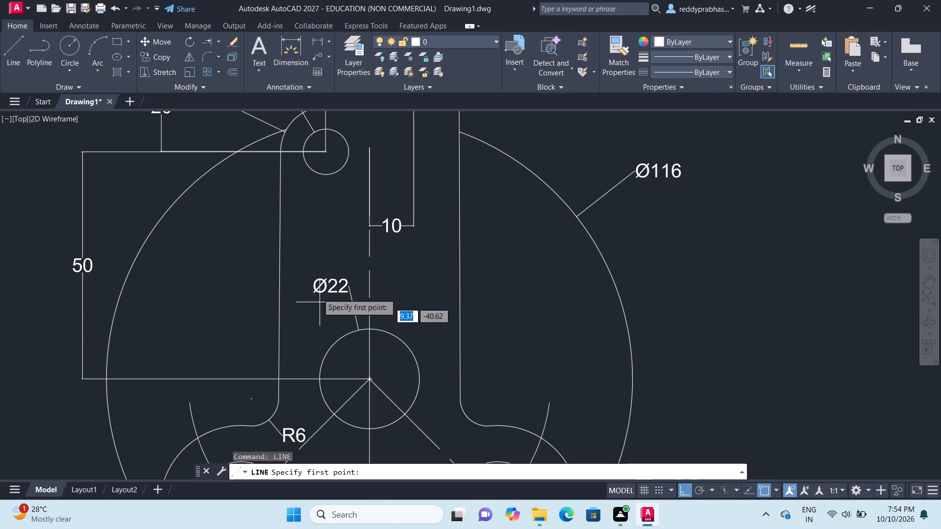
pyautogui.doubleClick(351, 205)
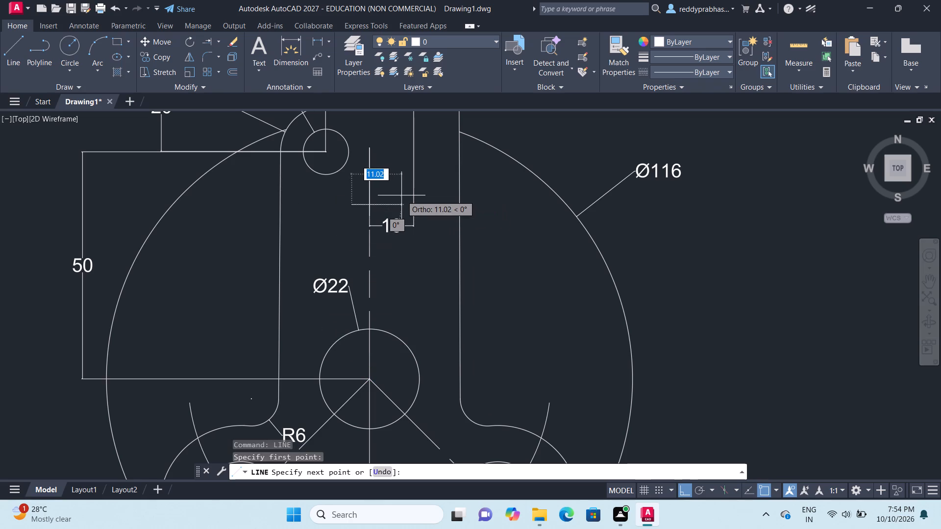
pyautogui.click(393, 191)
pyautogui.press('Escape')
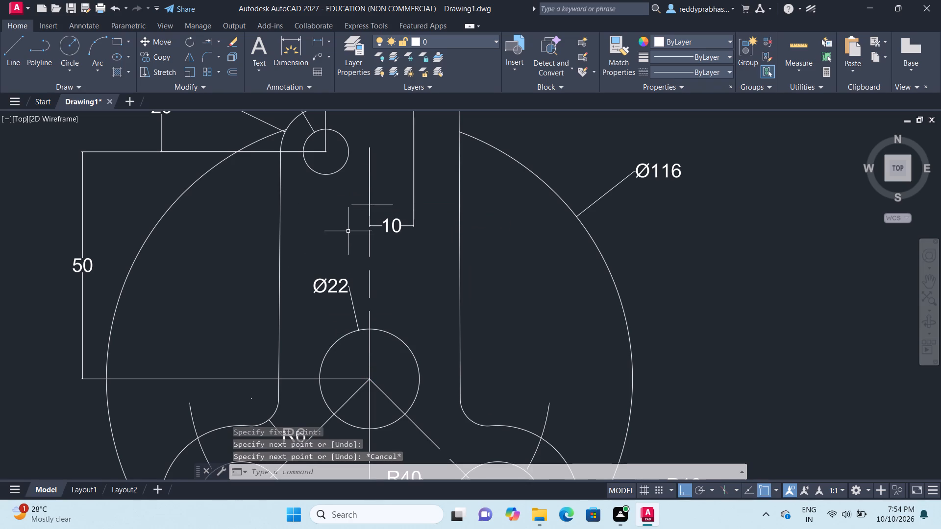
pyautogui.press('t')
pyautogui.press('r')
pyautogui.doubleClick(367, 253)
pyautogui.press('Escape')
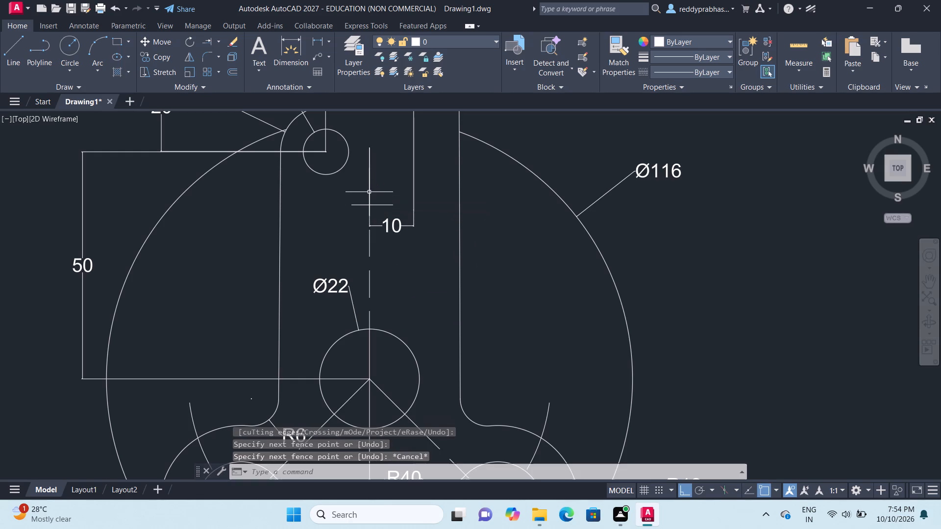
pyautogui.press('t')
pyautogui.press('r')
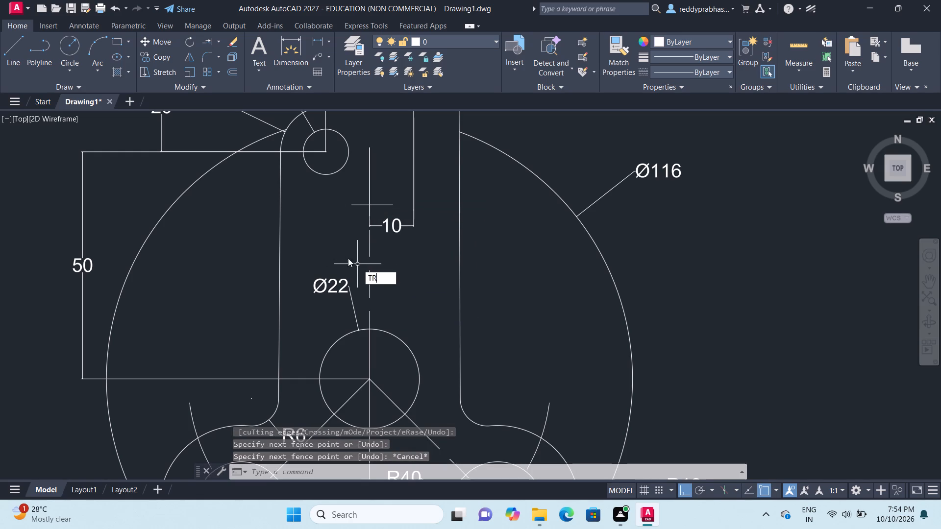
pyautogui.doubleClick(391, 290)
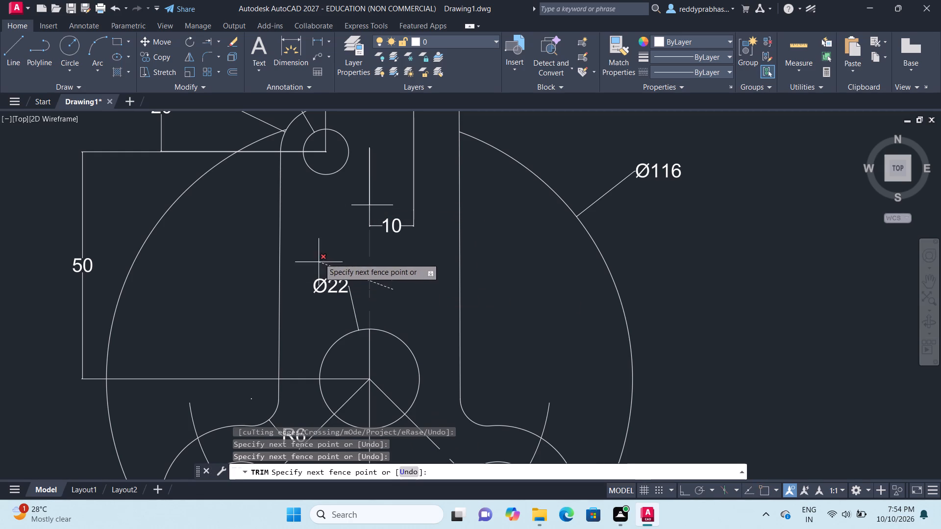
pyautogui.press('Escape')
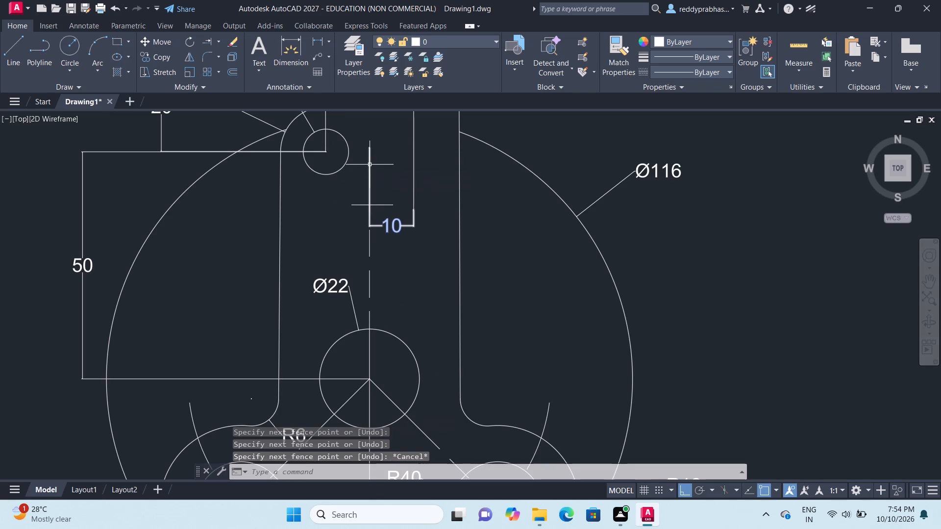
# Trim away the 10 dimension, the central centreline's part above the short horizontal line, and both halves of that short line.
pyautogui.write('tr')
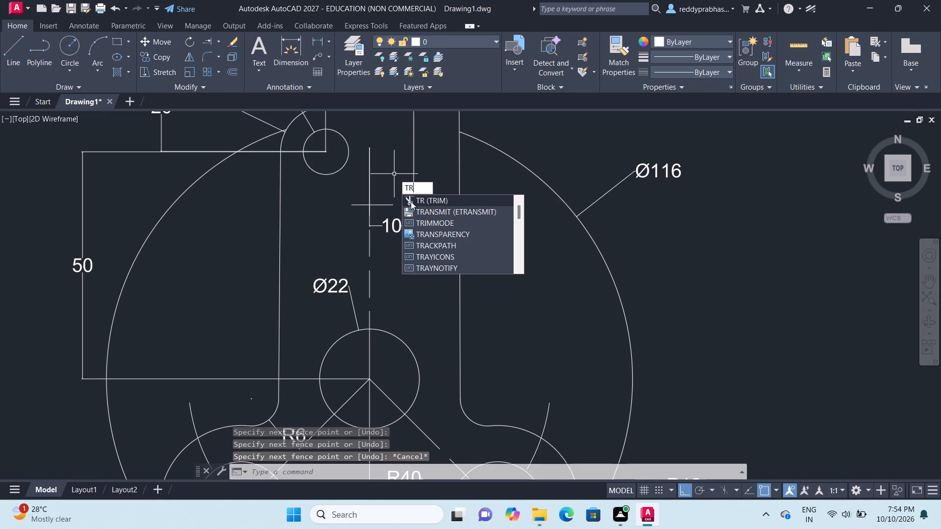
pyautogui.click(411, 201)
pyautogui.click(369, 182)
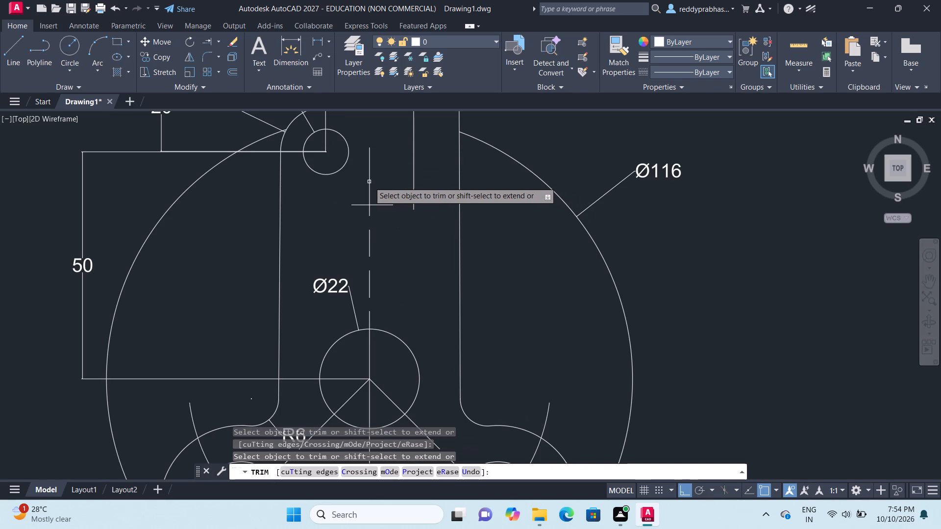
pyautogui.click(369, 182)
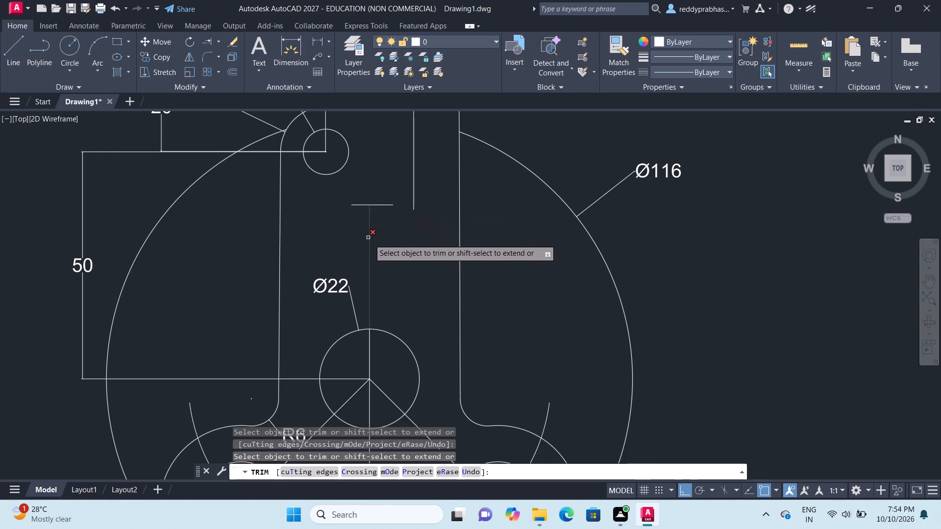
pyautogui.click(378, 206)
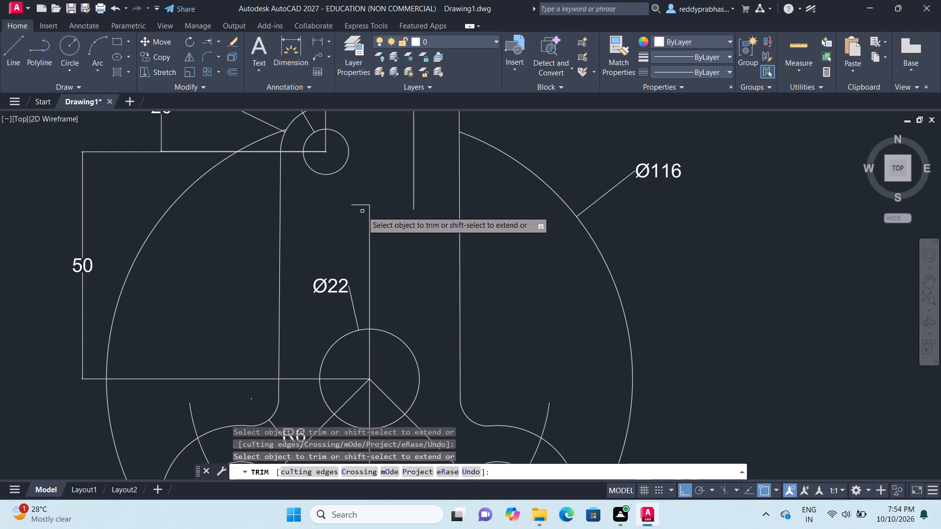
pyautogui.doubleClick(362, 203)
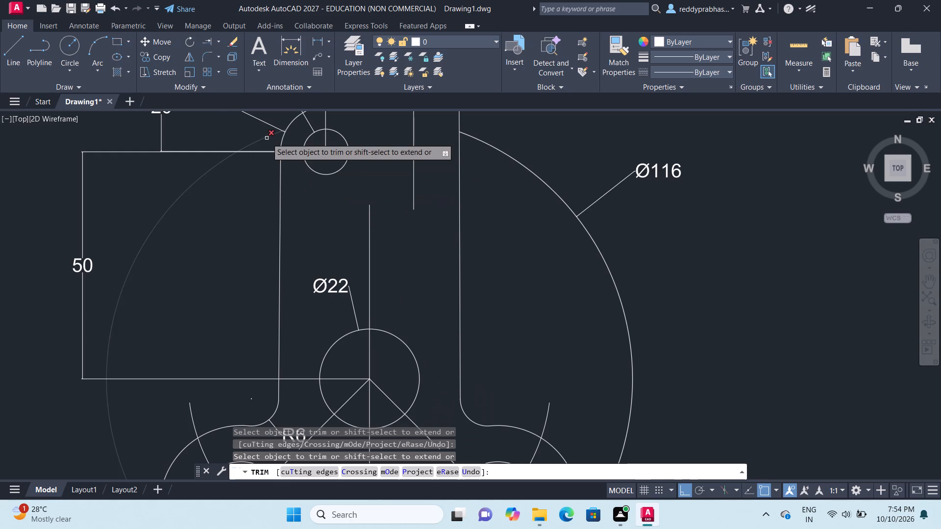
pyautogui.press('Escape')
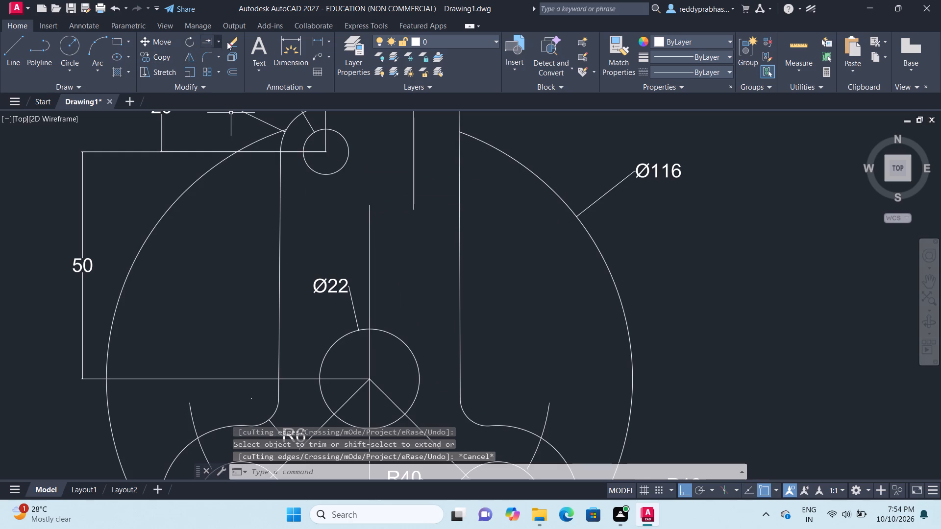
# Place a horizontal linear dimension between the shortened centreline's top end and the upper hole's vertical line's lower end, just above them.
pyautogui.click(318, 41)
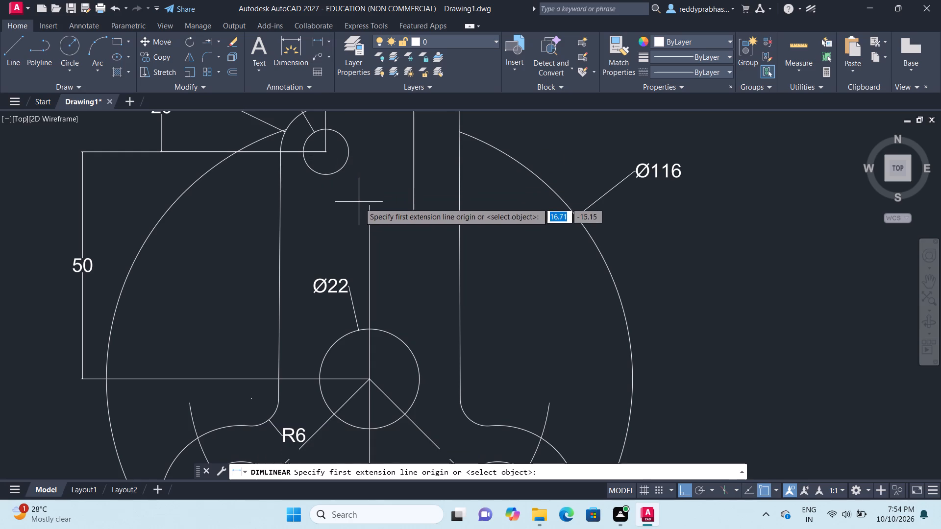
pyautogui.click(369, 211)
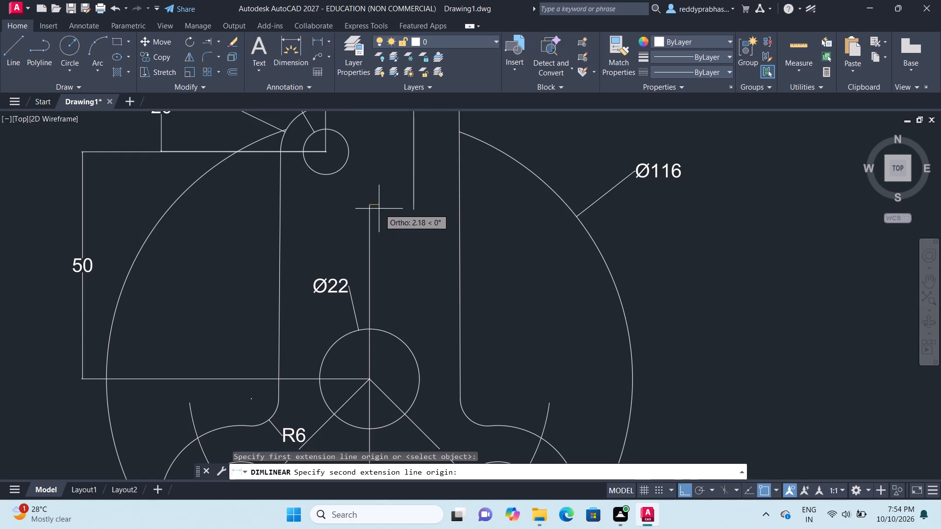
pyautogui.click(413, 209)
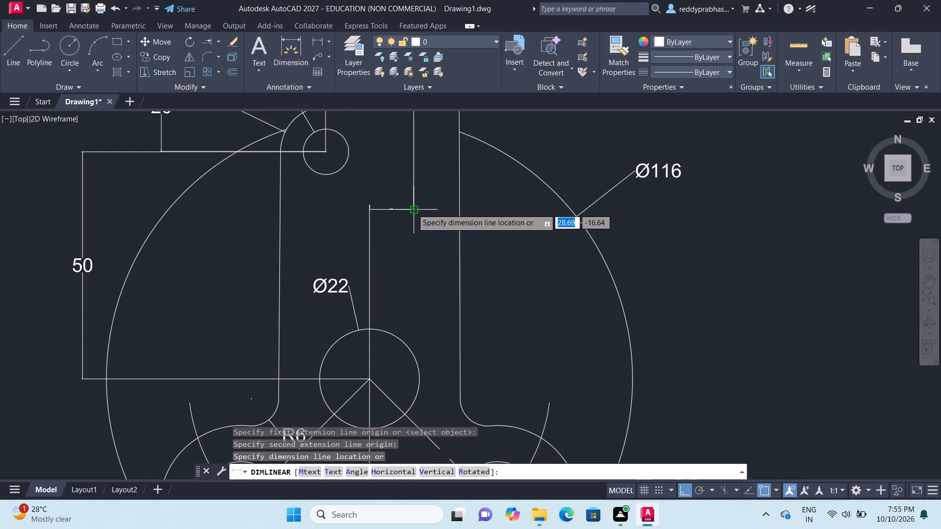
pyautogui.doubleClick(404, 190)
pyautogui.press('Escape')
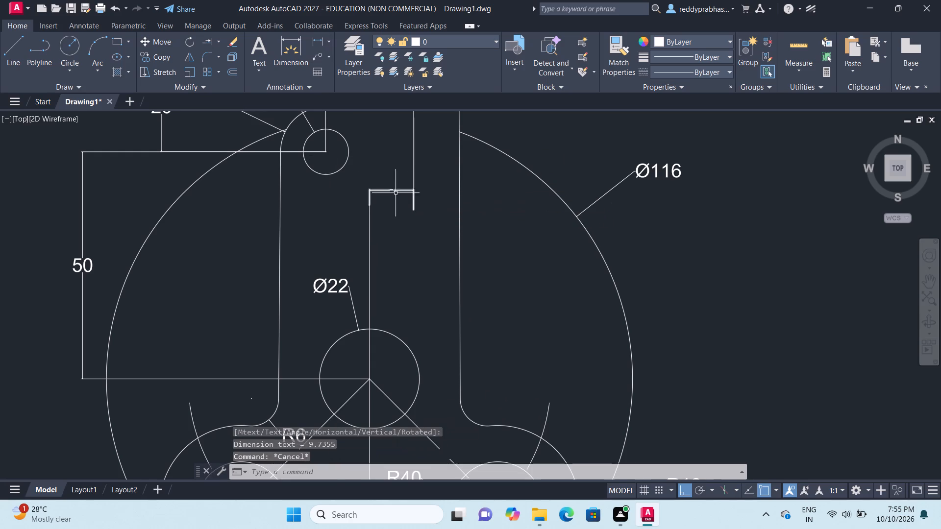
# Clear the new horizontal dimension's text and set its text height to 3.
pyautogui.scroll(4, 393, 195)
pyautogui.doubleClick(383, 161)
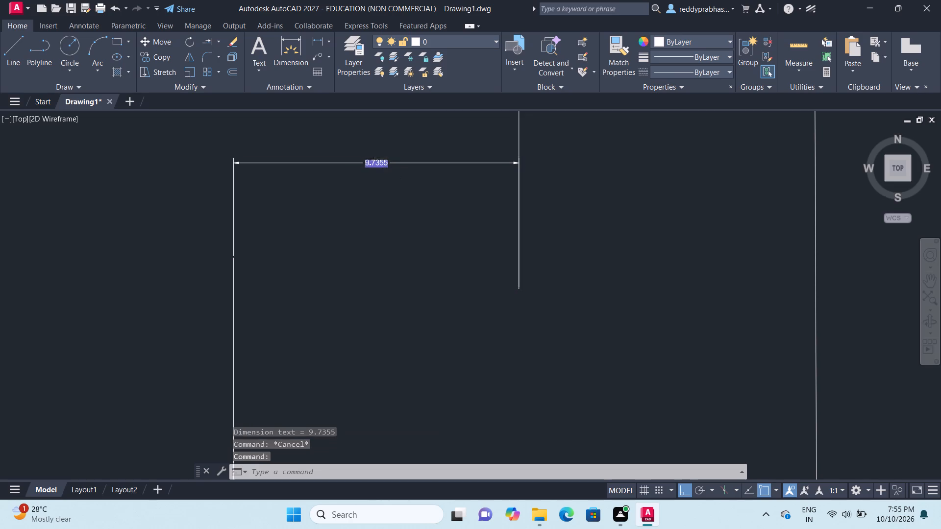
pyautogui.press('Right')
pyautogui.press('BackSpace')
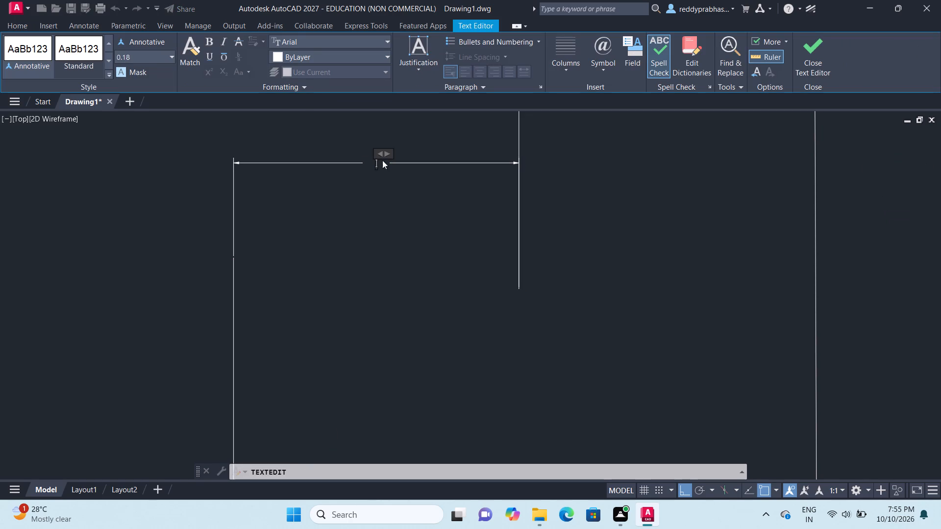
pyautogui.doubleClick(173, 55)
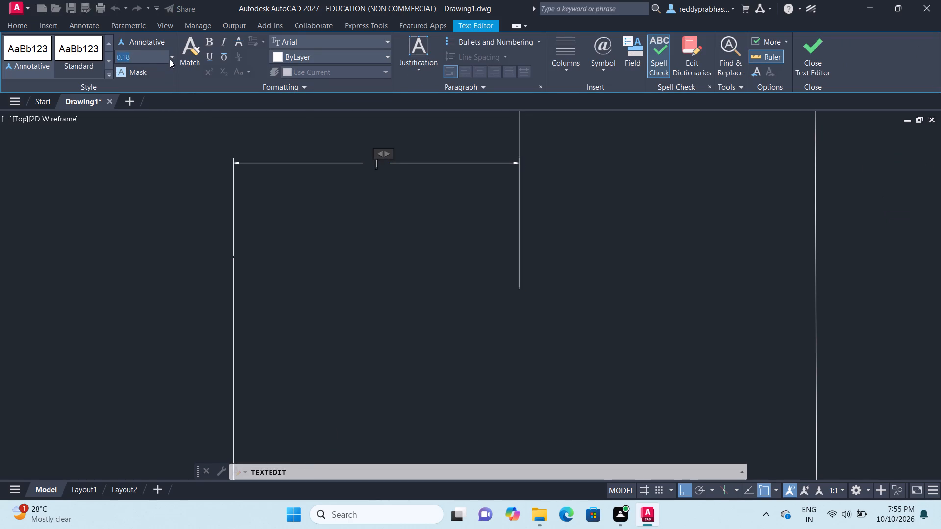
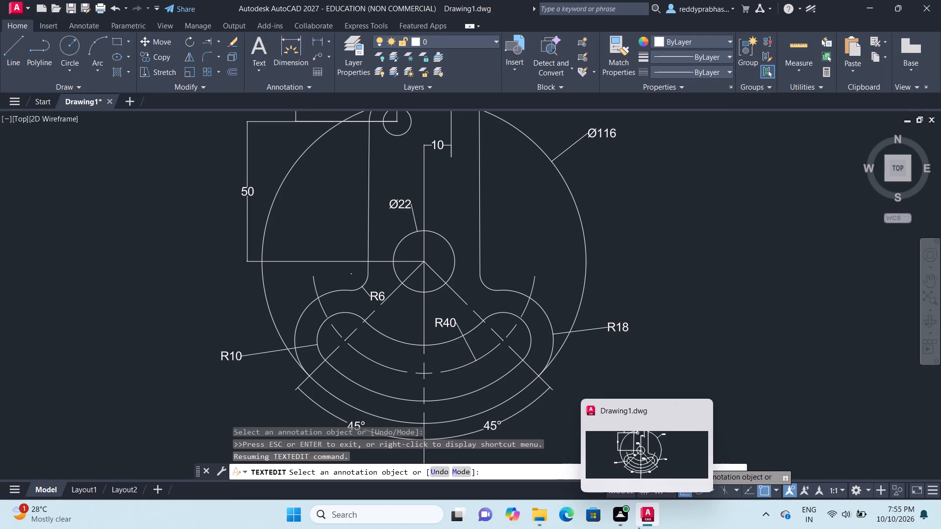
# Return to the drawing and end the annotation text editing command.
pyautogui.click(655, 440)
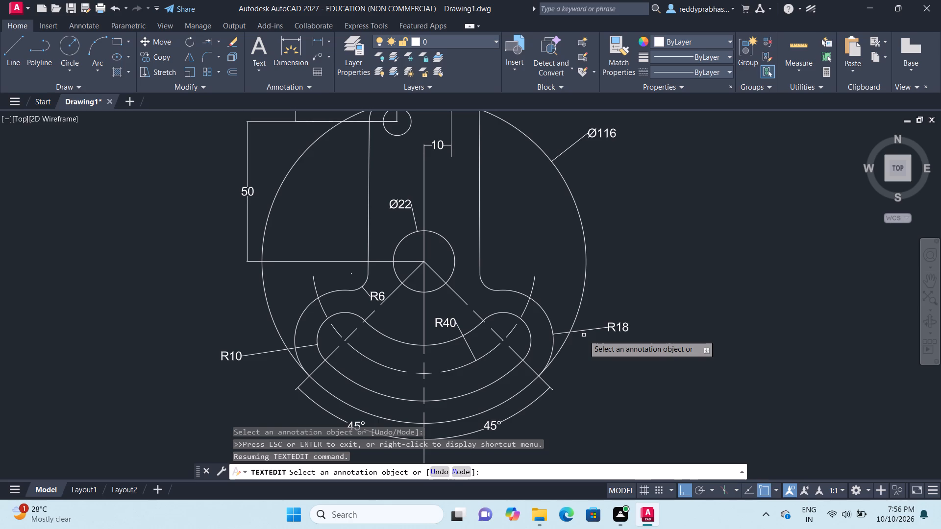
pyautogui.press('Escape')
pyautogui.press('Escape')
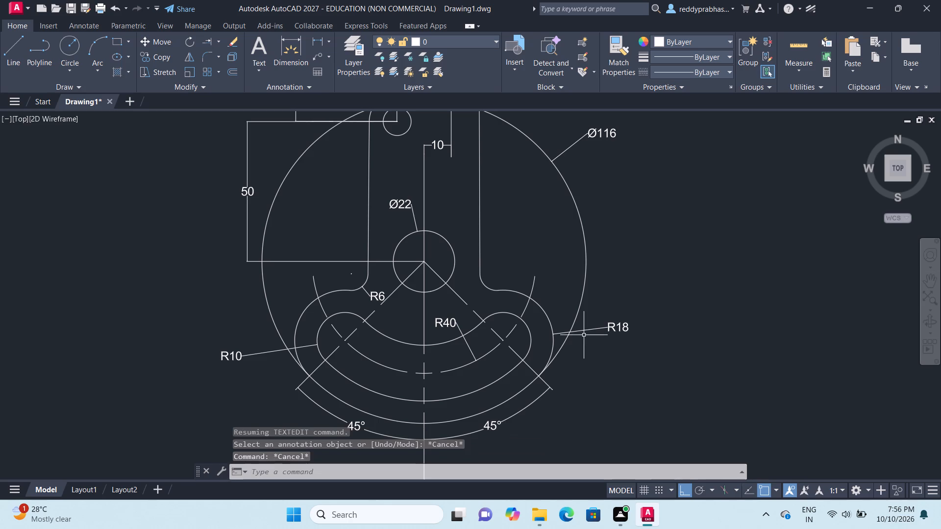
# Examine the whole dimensioned link drawing, from the curved slot and 45° angles up to the two upper holes and their offset dimensions.
pyautogui.doubleClick(930, 276)
pyautogui.moveTo(719, 310); pyautogui.dragTo(727, 270)
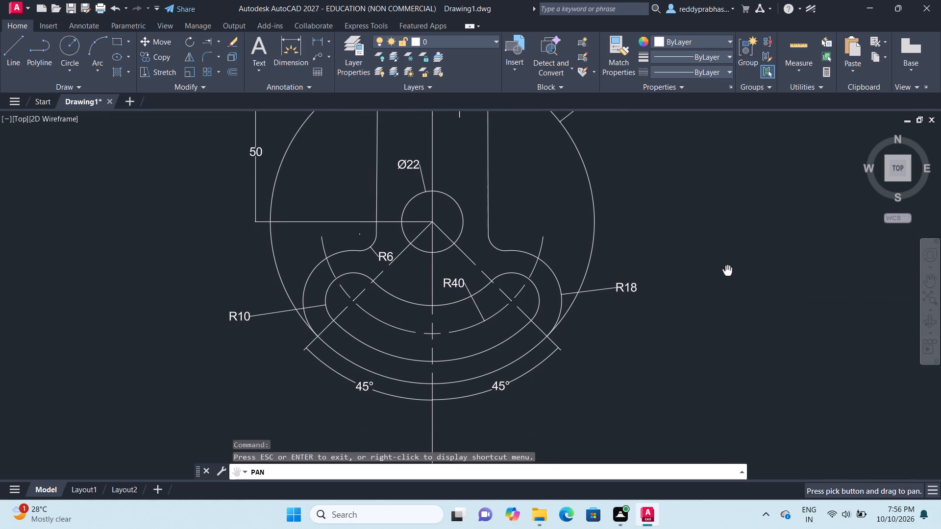
pyautogui.moveTo(727, 270); pyautogui.dragTo(728, 270)
pyautogui.doubleClick(728, 270)
pyautogui.moveTo(728, 270); pyautogui.dragTo(623, 301)
pyautogui.click(623, 301)
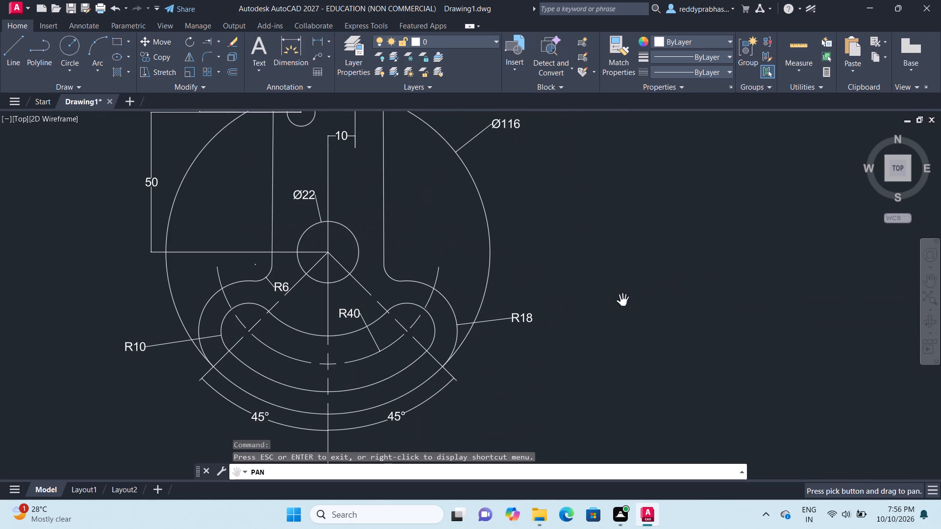
pyautogui.click(623, 301)
pyautogui.moveTo(602, 282); pyautogui.dragTo(682, 303)
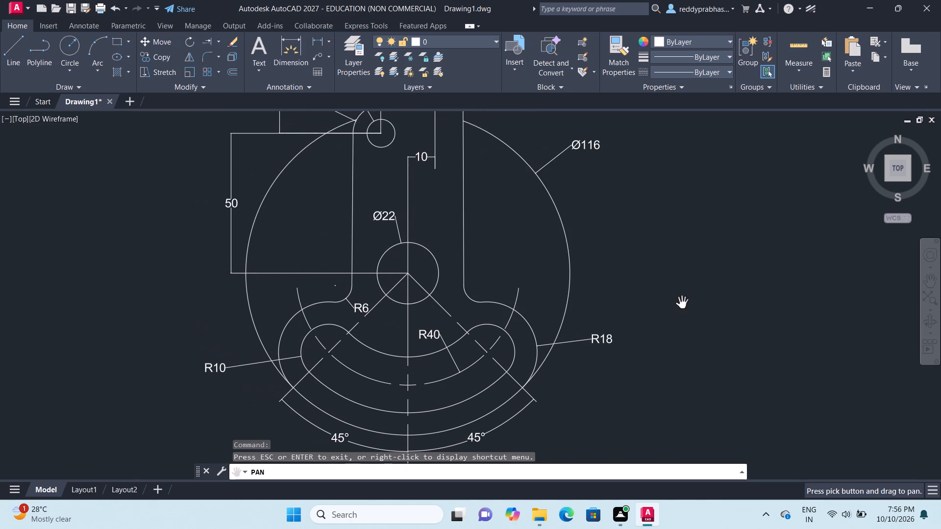
pyautogui.moveTo(682, 303); pyautogui.dragTo(709, 405)
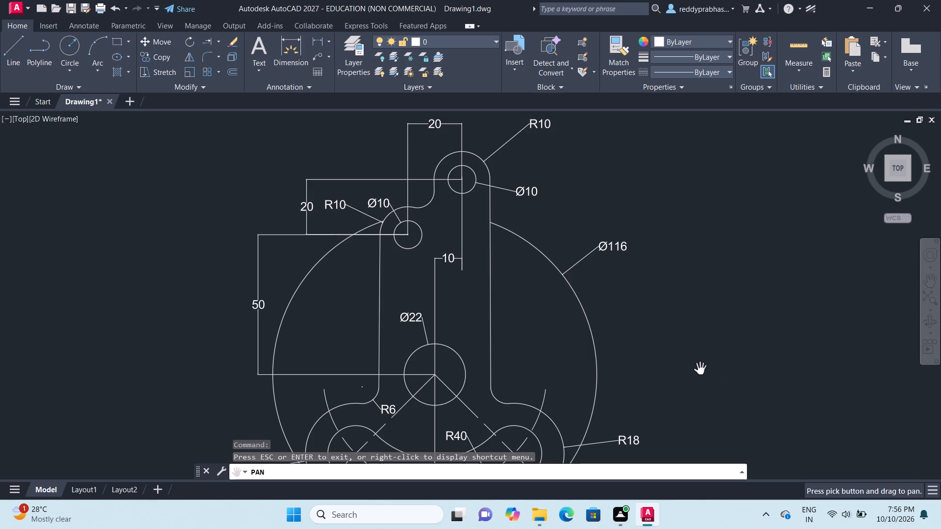
pyautogui.scroll(-1, 699, 370)
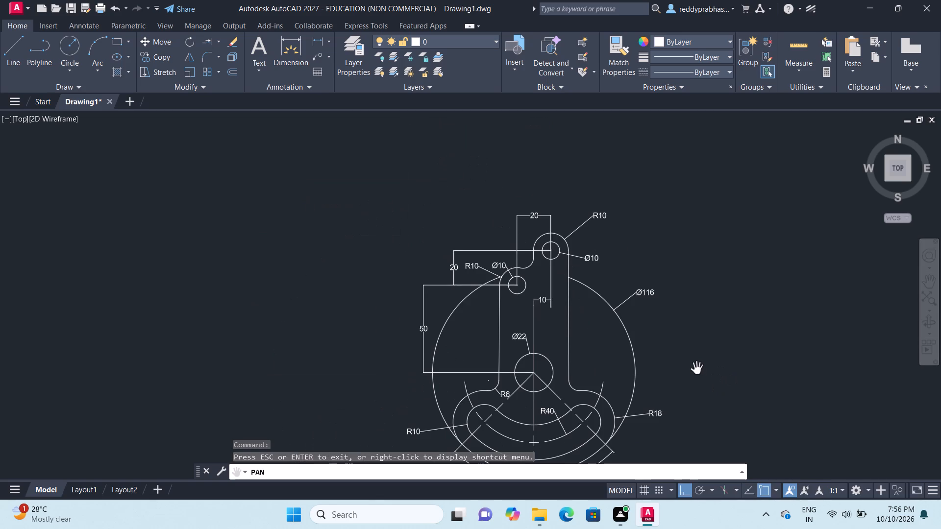
pyautogui.moveTo(691, 363); pyautogui.dragTo(550, 298)
pyautogui.scroll(1, 543, 298)
pyautogui.moveTo(543, 298); pyautogui.dragTo(664, 324)
pyautogui.scroll(-1, 664, 324)
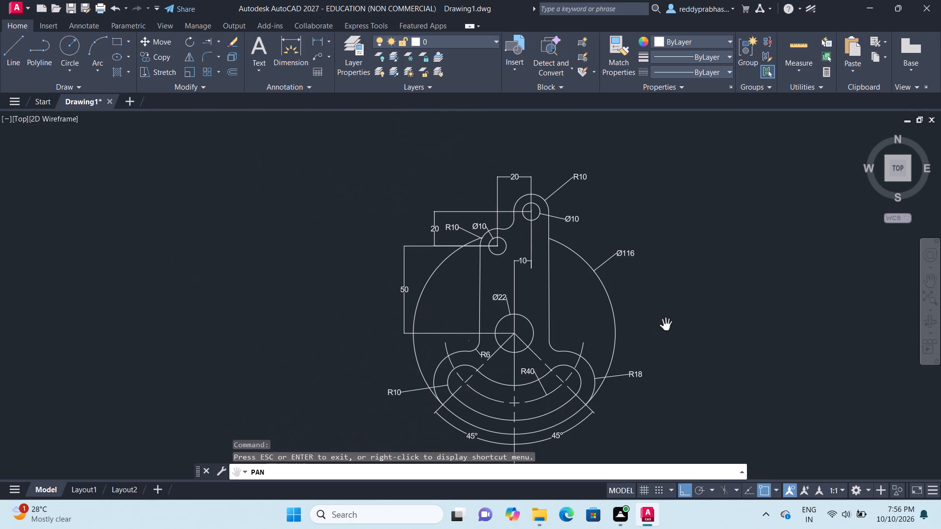
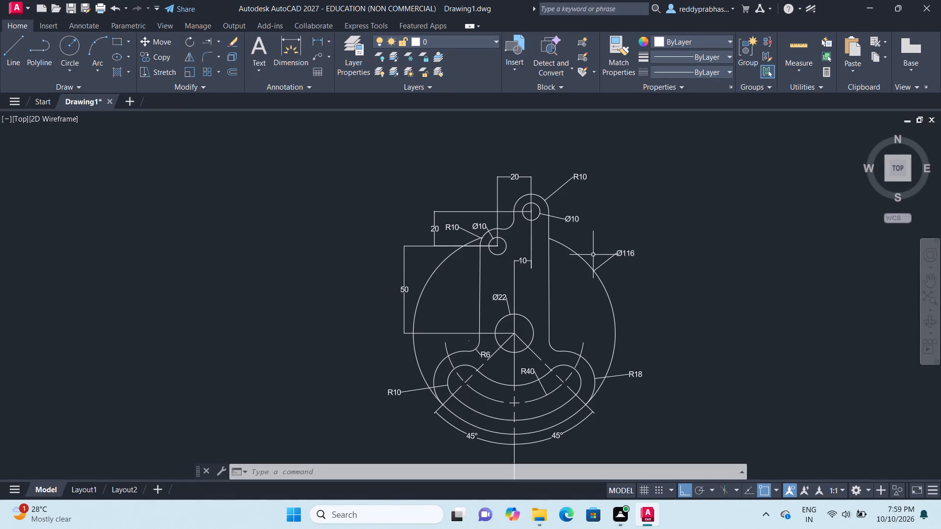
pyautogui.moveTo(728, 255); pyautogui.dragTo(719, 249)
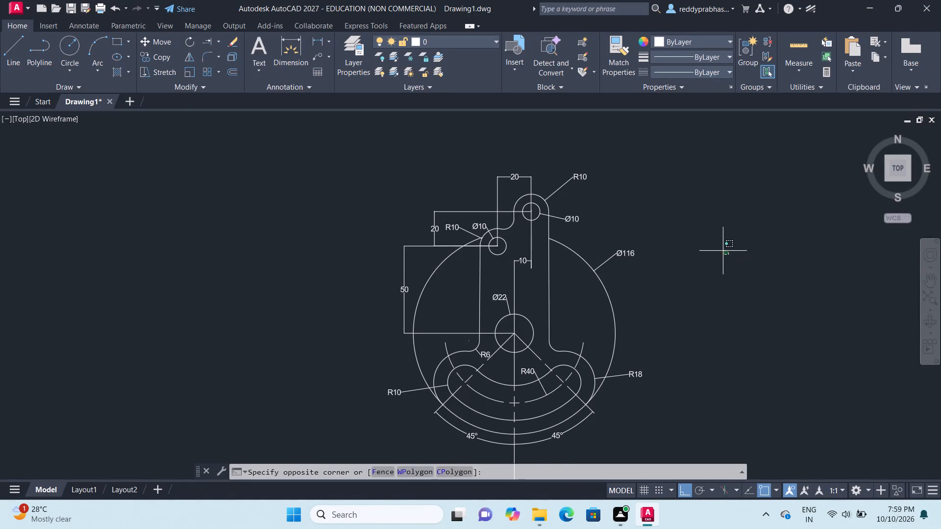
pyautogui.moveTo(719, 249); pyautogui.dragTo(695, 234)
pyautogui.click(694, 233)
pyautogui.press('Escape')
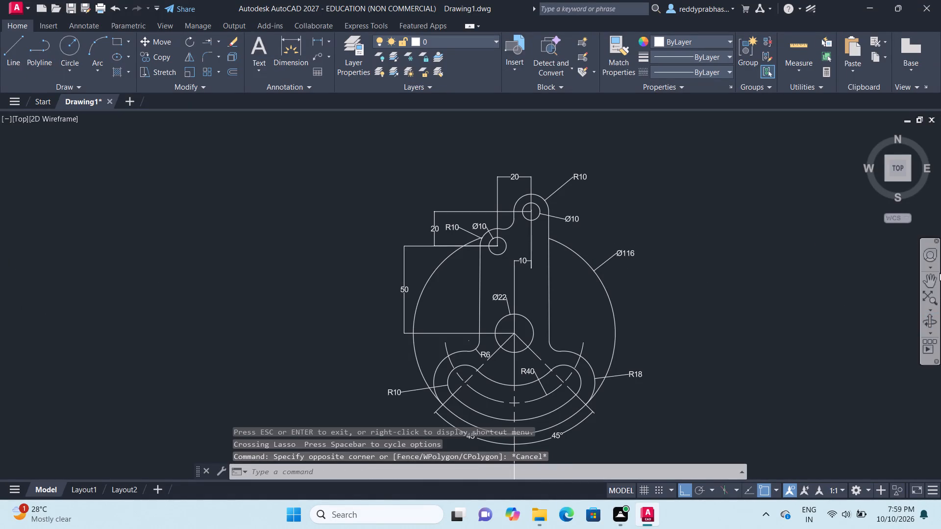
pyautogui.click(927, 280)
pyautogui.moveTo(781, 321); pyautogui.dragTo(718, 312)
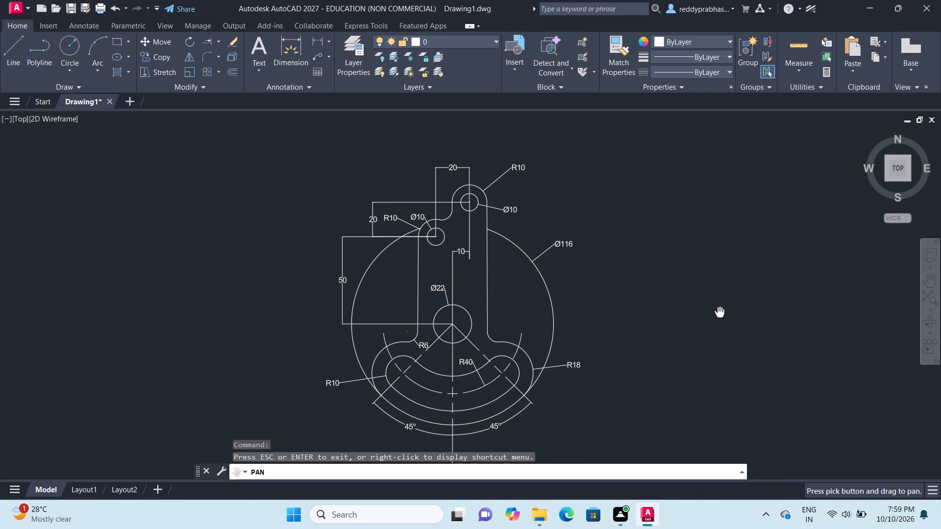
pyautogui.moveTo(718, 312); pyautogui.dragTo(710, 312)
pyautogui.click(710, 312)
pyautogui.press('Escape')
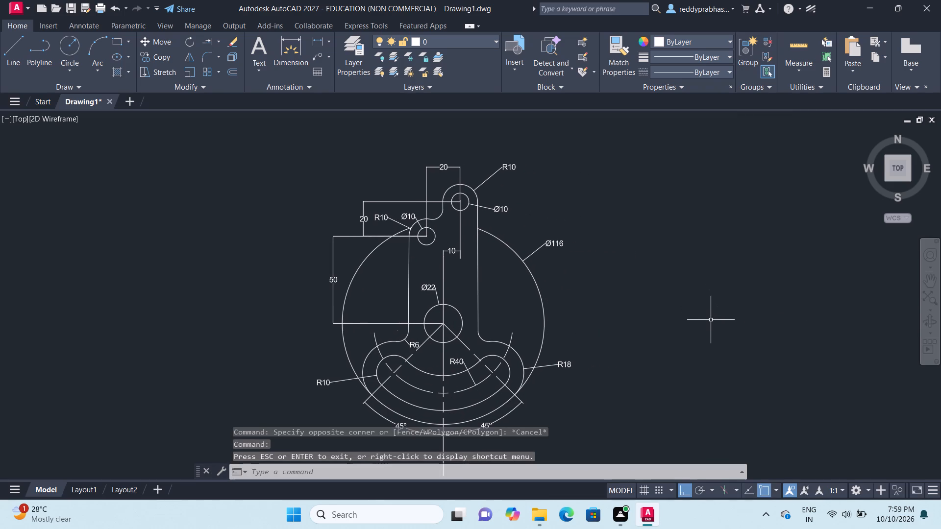
# Save the drawing in Documents as "Circular Slotted Bracket.dwg" and dismiss the web and mobile apps notice.
pyautogui.hotkey('ctrl', 'shift', 's')
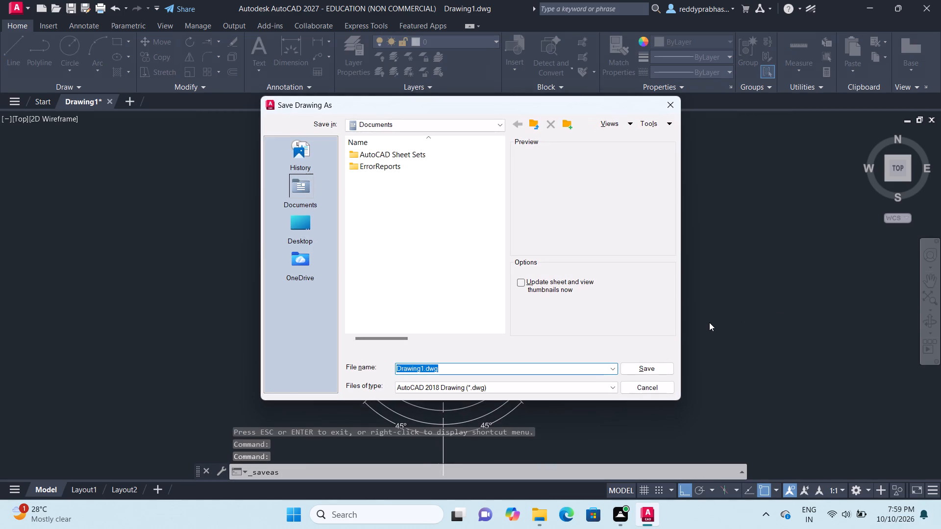
pyautogui.press('BackSpace')
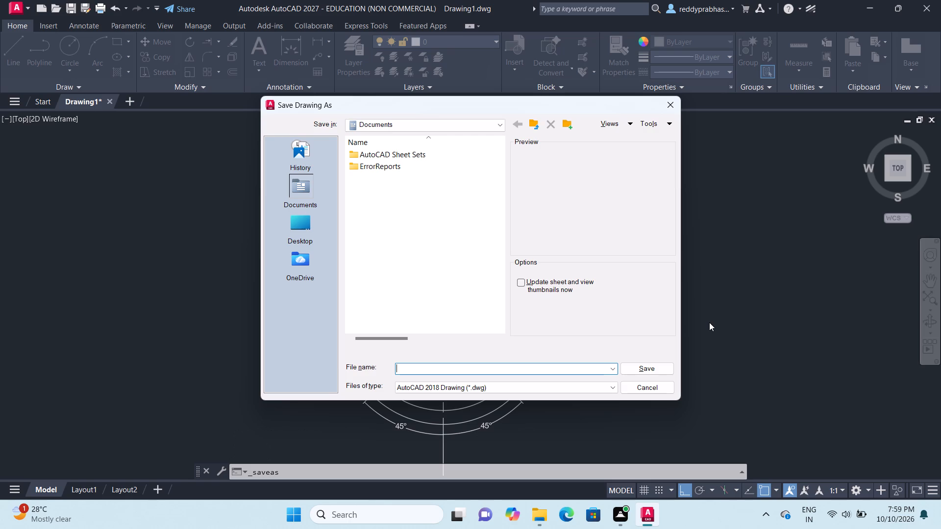
pyautogui.doubleClick(579, 362)
pyautogui.hotkey('shift', 'c')
pyautogui.write('ircular')
pyautogui.press('space')
pyautogui.hotkey('shift', 's')
pyautogui.write('lotted')
pyautogui.press('space')
pyautogui.write('Bra')
pyautogui.press('c')
pyautogui.write('ket')
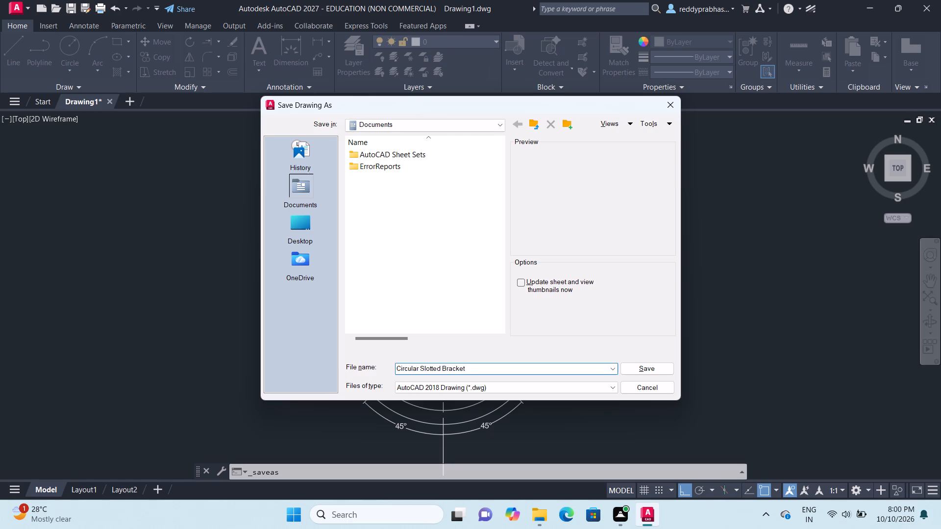
pyautogui.write('.dwg')
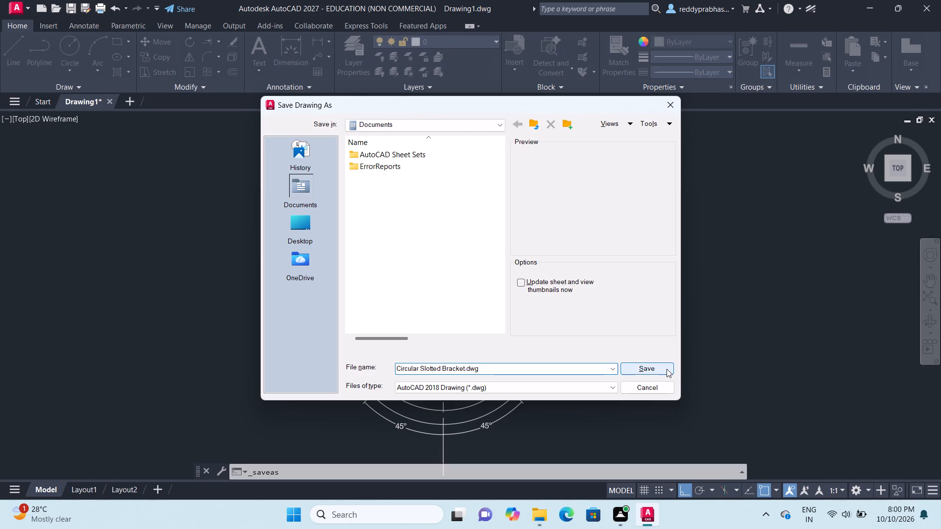
pyautogui.click(667, 369)
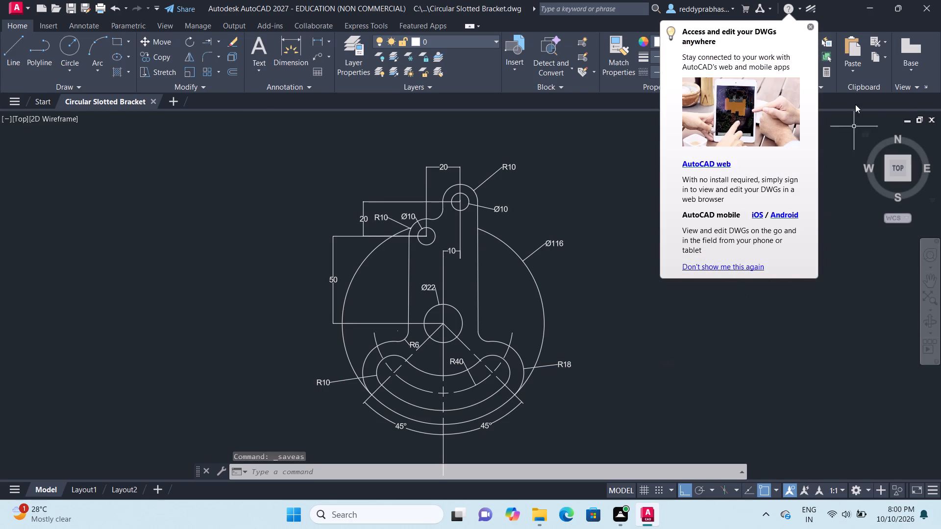
pyautogui.click(812, 26)
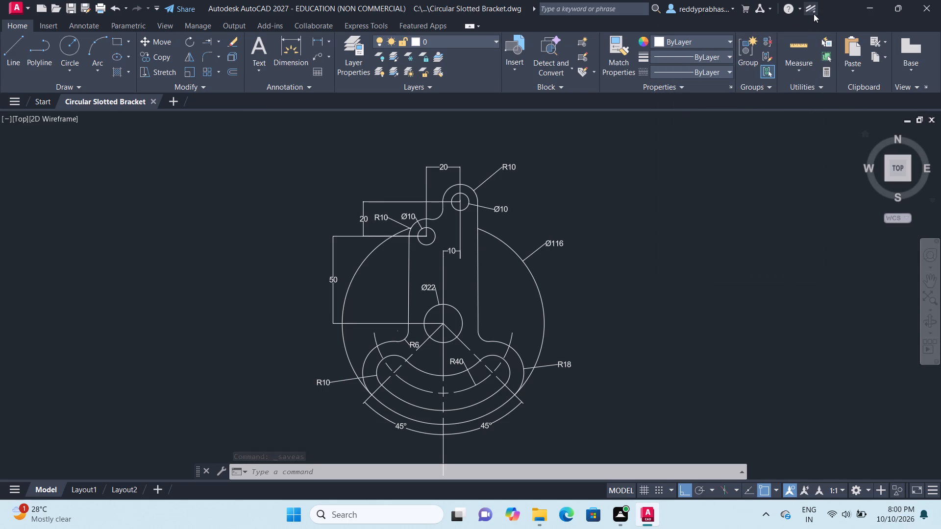
# Draw a short horizontal line across the vertical centreline just below the 45° angle dimensions.
pyautogui.moveTo(804, 18); pyautogui.dragTo(548, 229)
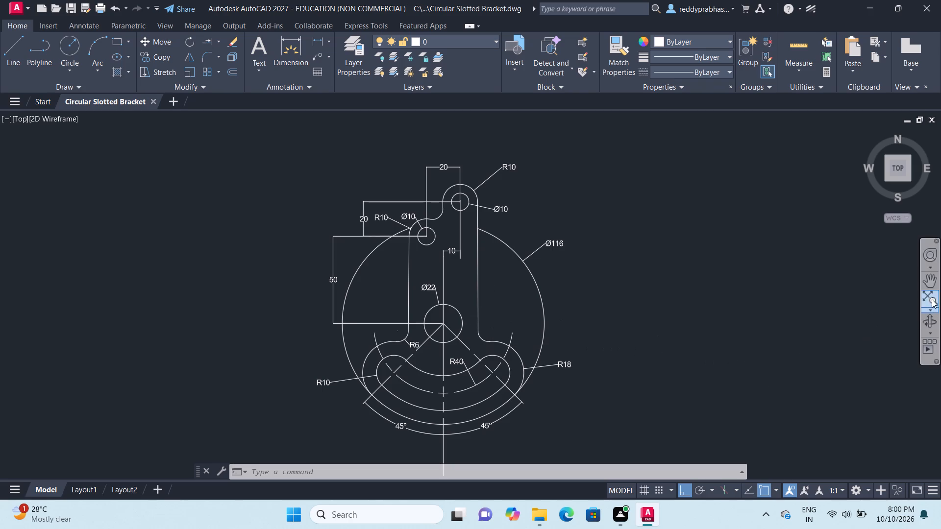
pyautogui.doubleClick(933, 285)
pyautogui.moveTo(824, 334); pyautogui.dragTo(800, 318)
pyautogui.click(800, 318)
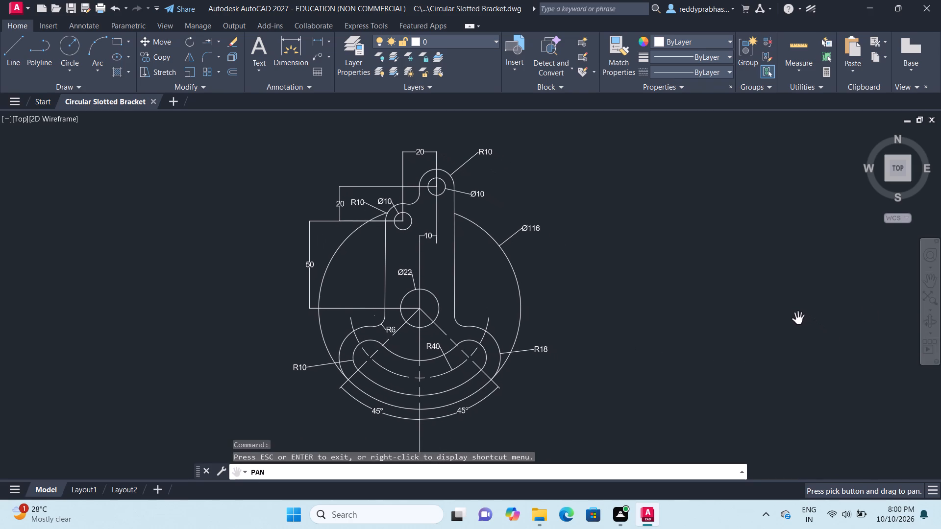
pyautogui.moveTo(798, 319); pyautogui.dragTo(780, 270)
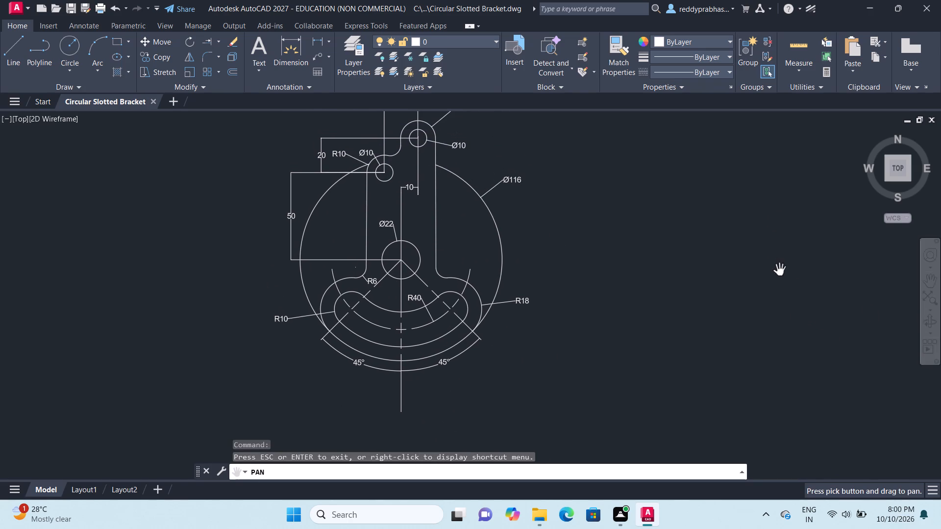
pyautogui.press('Escape')
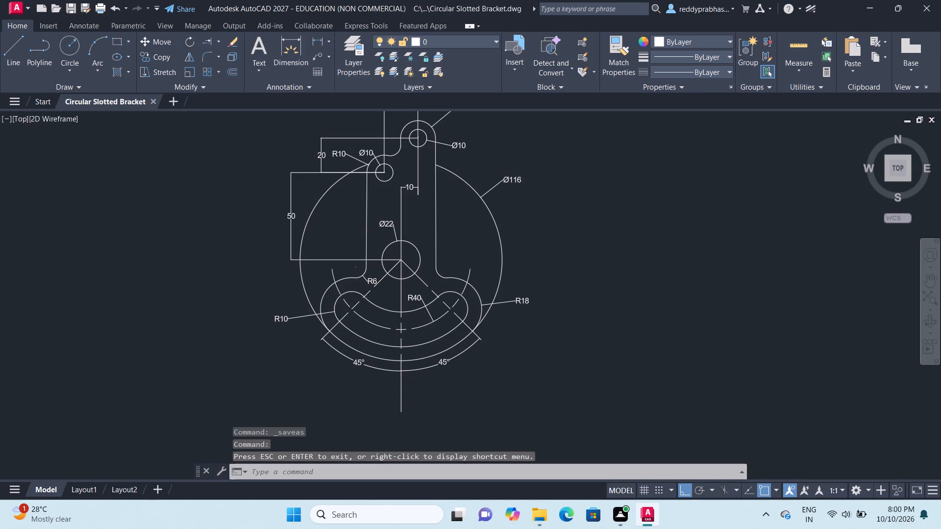
pyautogui.write('loi')
pyautogui.press('BackSpace')
pyautogui.press('BackSpace')
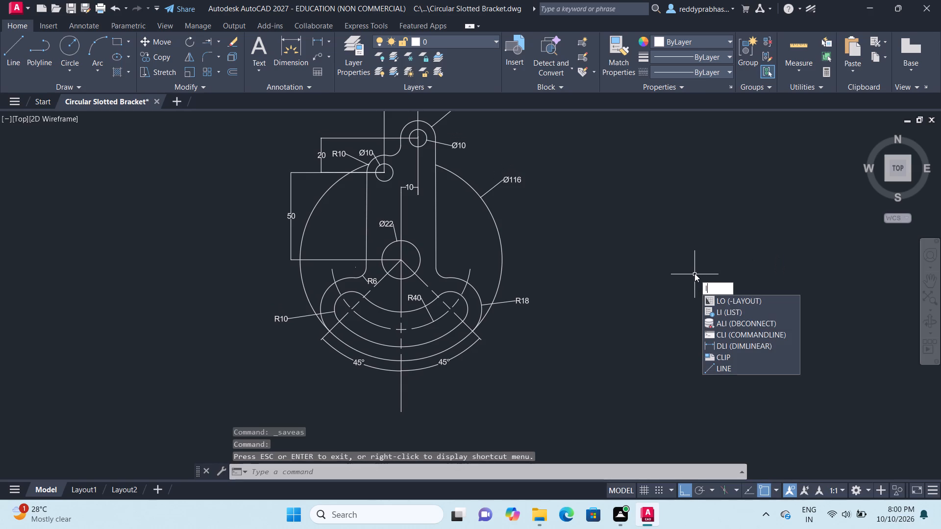
pyautogui.press('i')
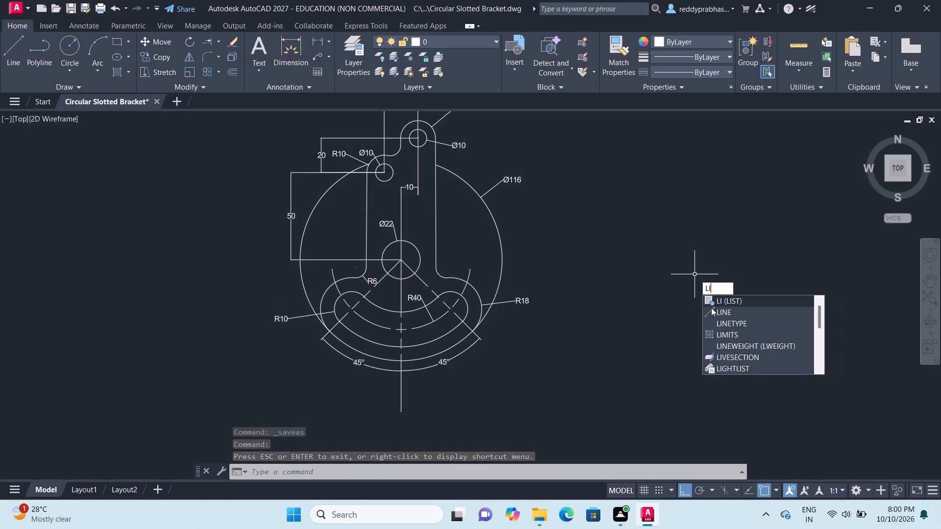
pyautogui.click(713, 310)
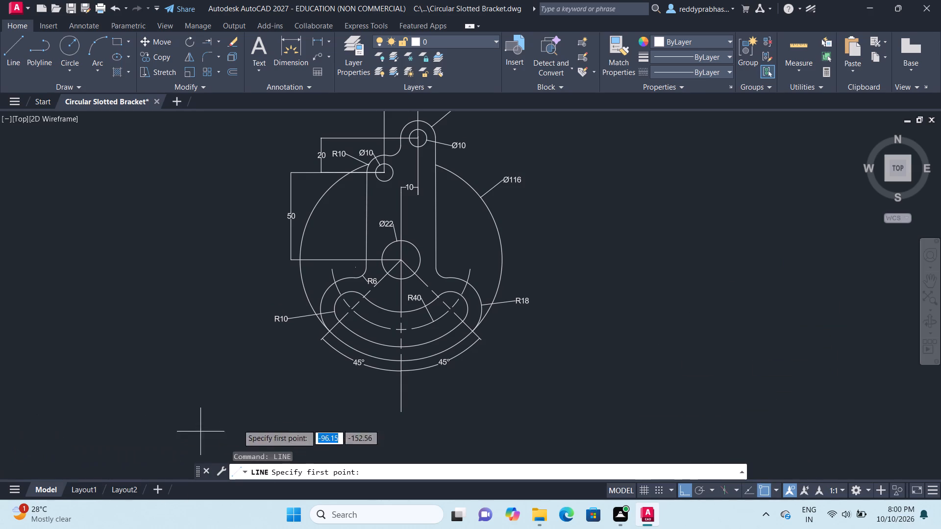
pyautogui.click(374, 393)
pyautogui.click(426, 390)
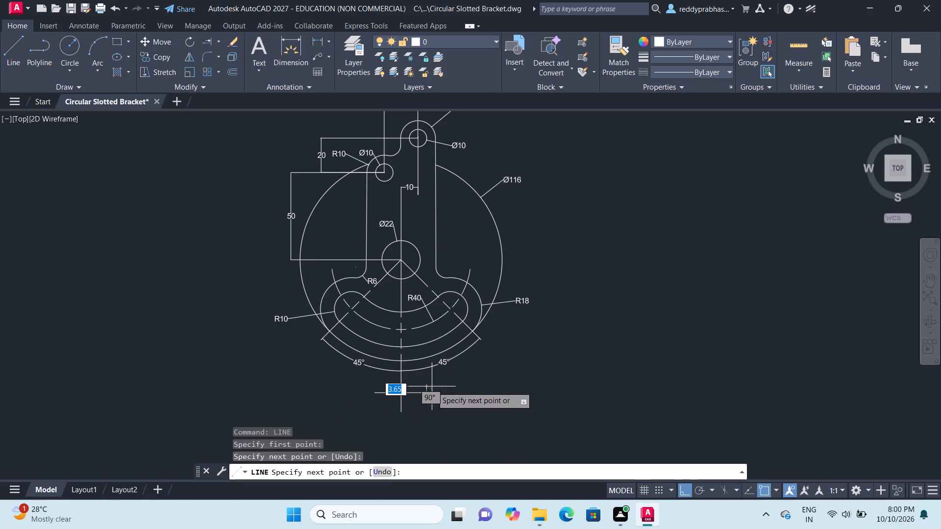
pyautogui.press('Escape')
# Trim the lower end of the vertical centreline where it extends below the short horizontal line.
pyautogui.write('tr')
pyautogui.doubleClick(456, 412)
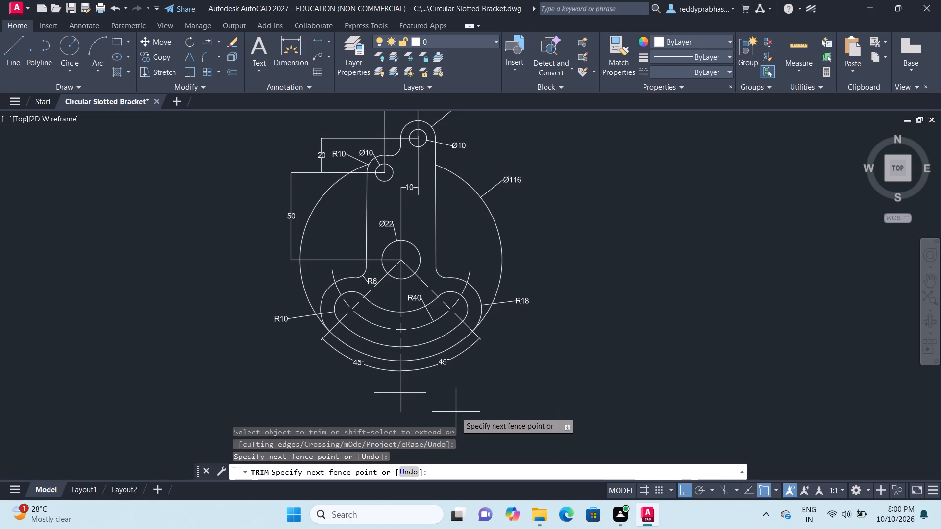
pyautogui.press('Escape')
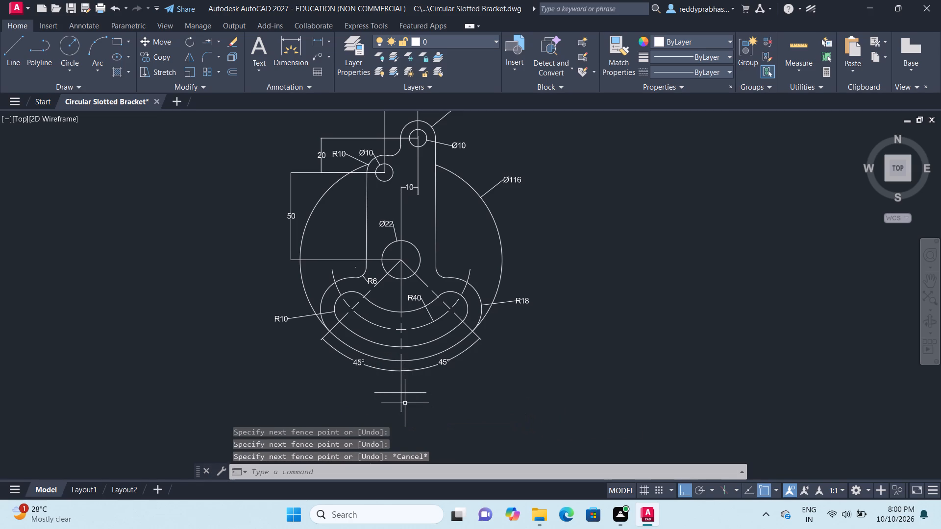
pyautogui.write('tr')
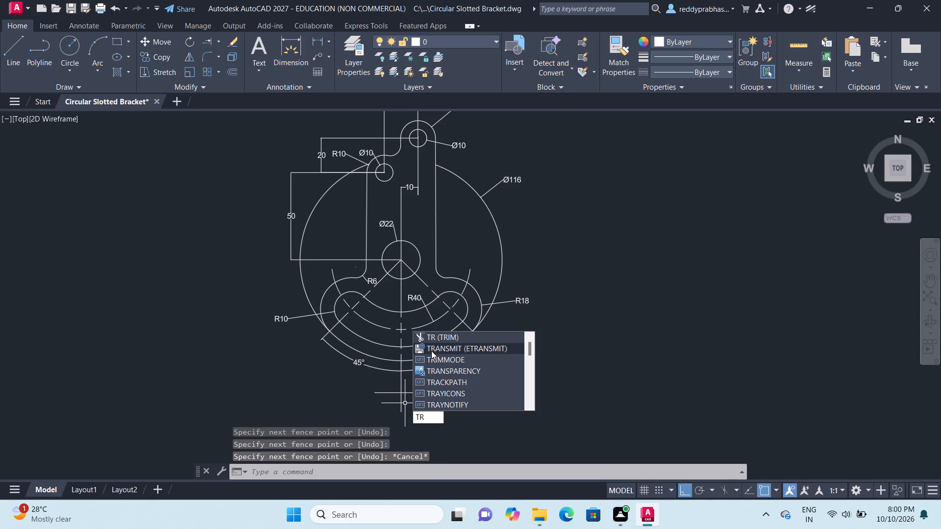
pyautogui.click(437, 336)
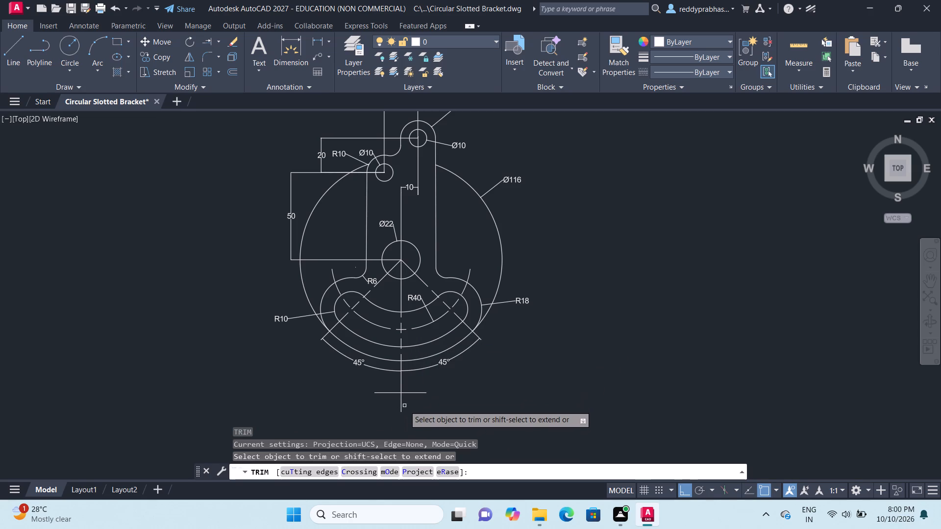
pyautogui.click(401, 408)
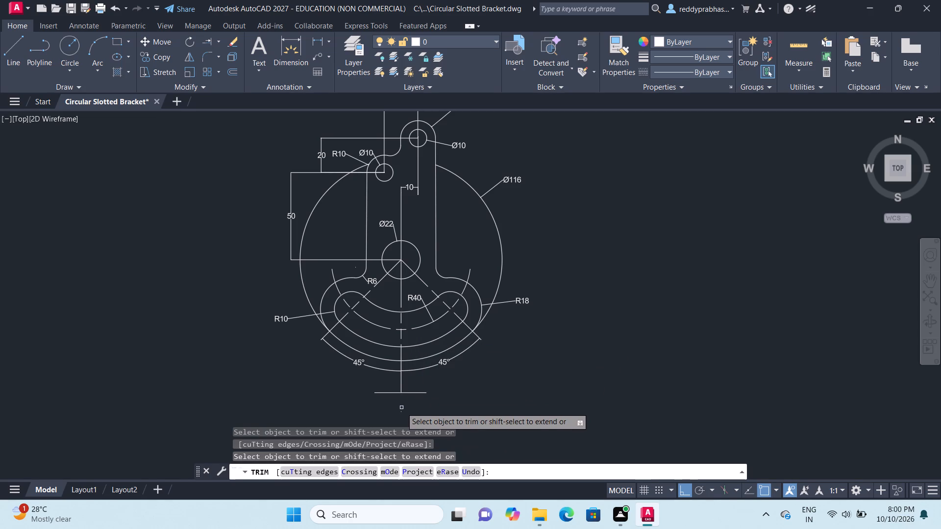
pyautogui.press('Escape')
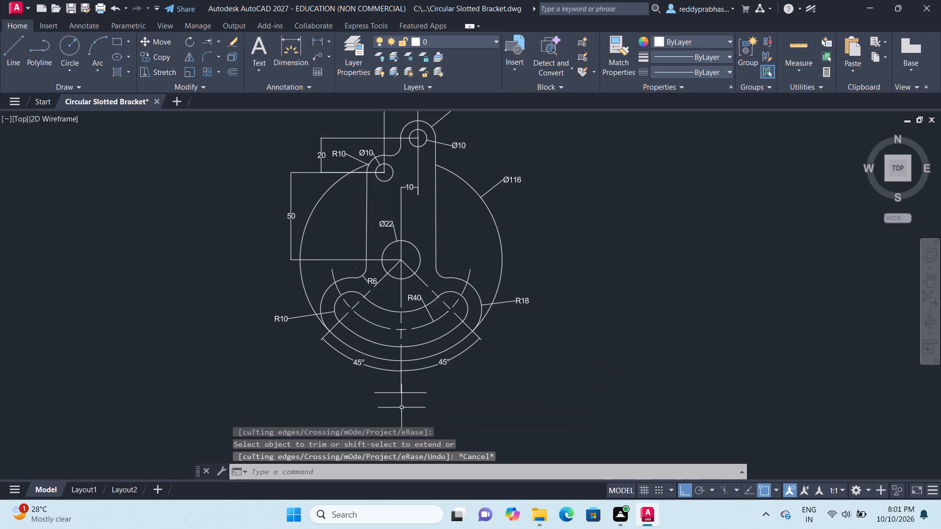
# Erase the short horizontal line used as the trimming boundary below the bracket.
pyautogui.click(407, 393)
pyautogui.rightClick(407, 393)
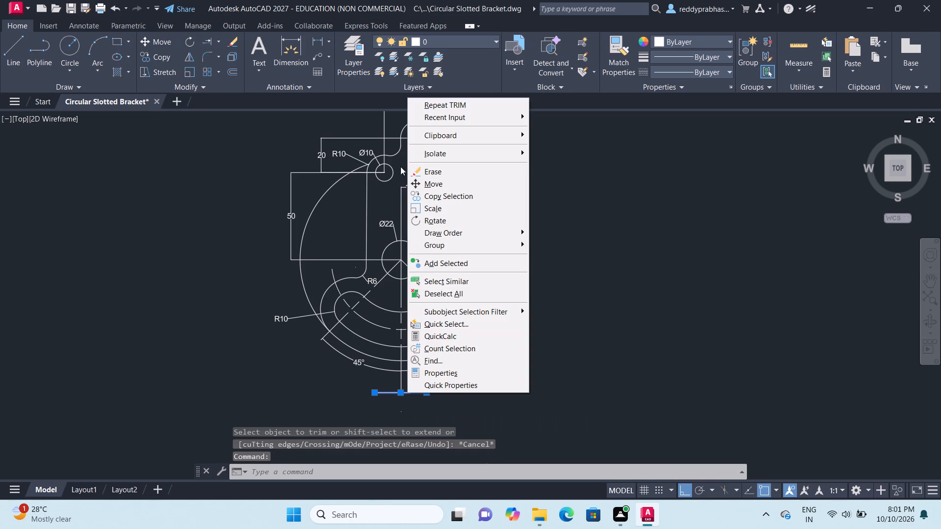
pyautogui.doubleClick(418, 173)
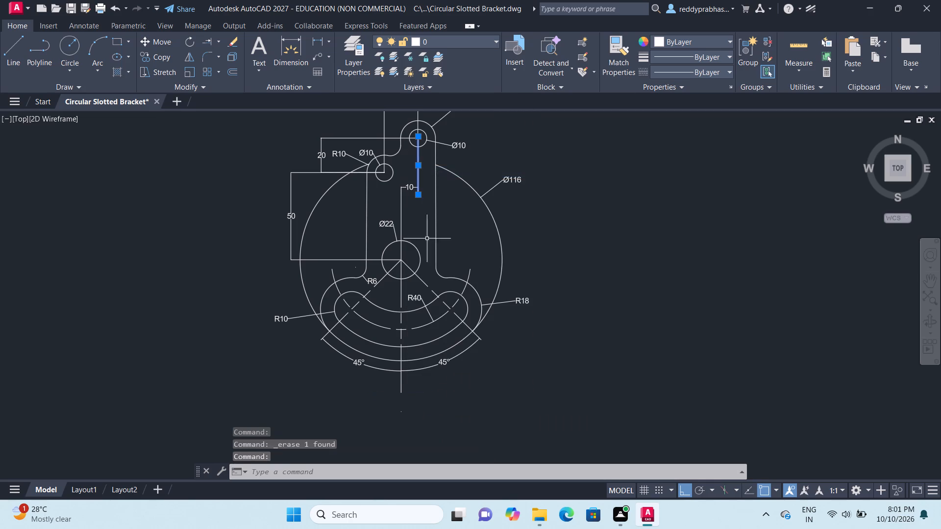
# Erase the tiny stray mark together with the selected vertical line running down from the upper Ø10 hole.
pyautogui.scroll(7, 385, 415)
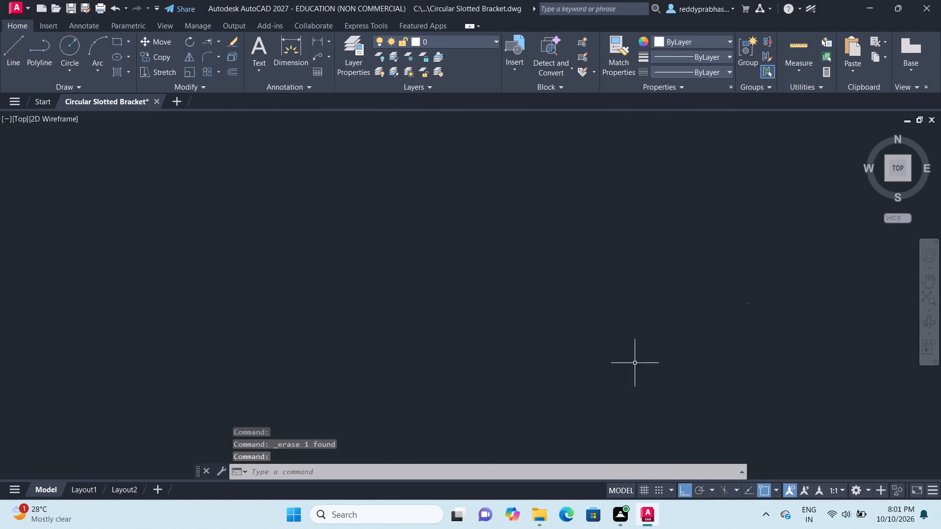
pyautogui.click(749, 304)
pyautogui.rightClick(749, 304)
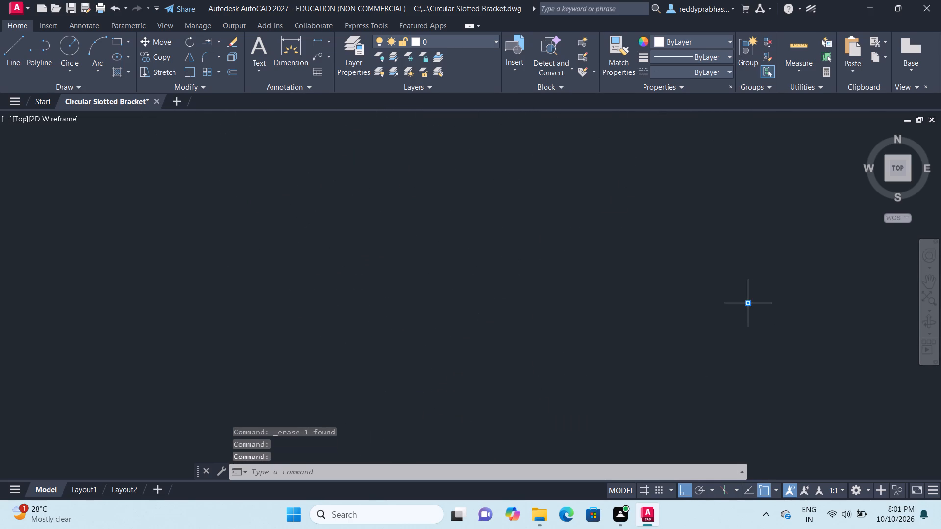
pyautogui.doubleClick(763, 99)
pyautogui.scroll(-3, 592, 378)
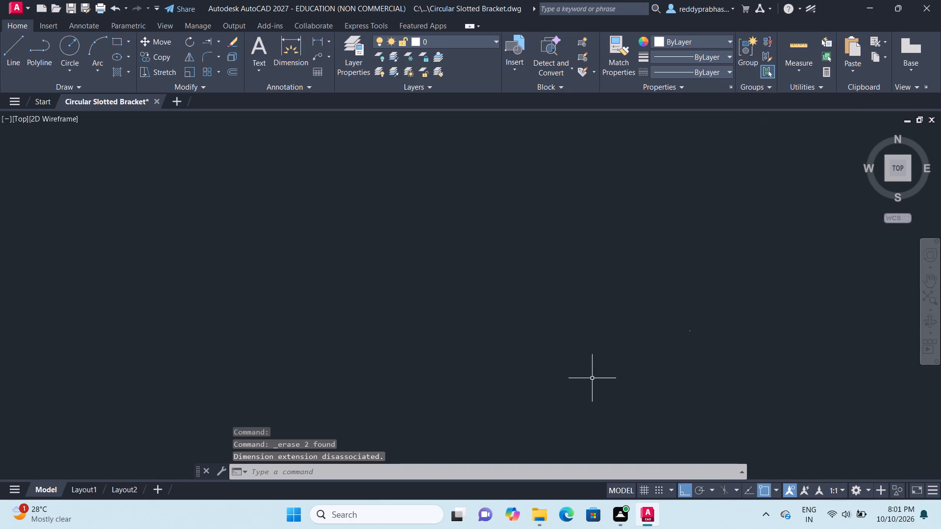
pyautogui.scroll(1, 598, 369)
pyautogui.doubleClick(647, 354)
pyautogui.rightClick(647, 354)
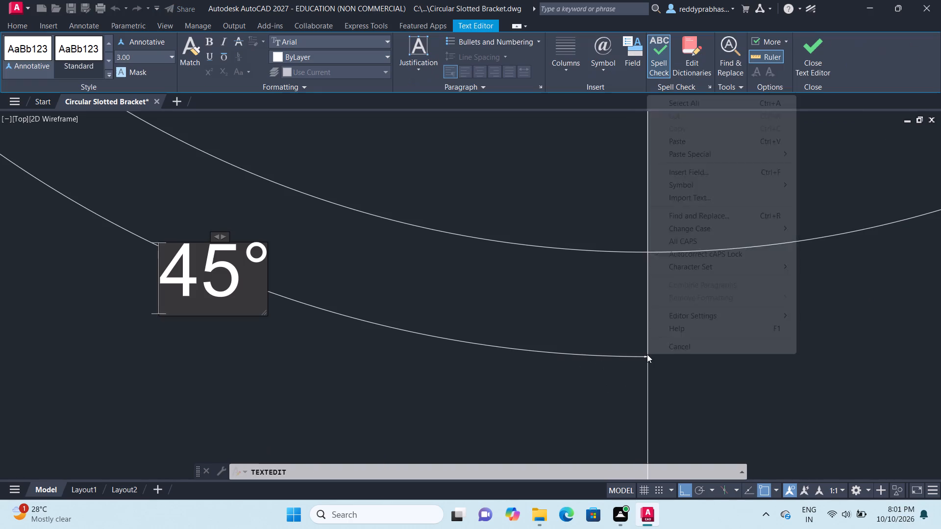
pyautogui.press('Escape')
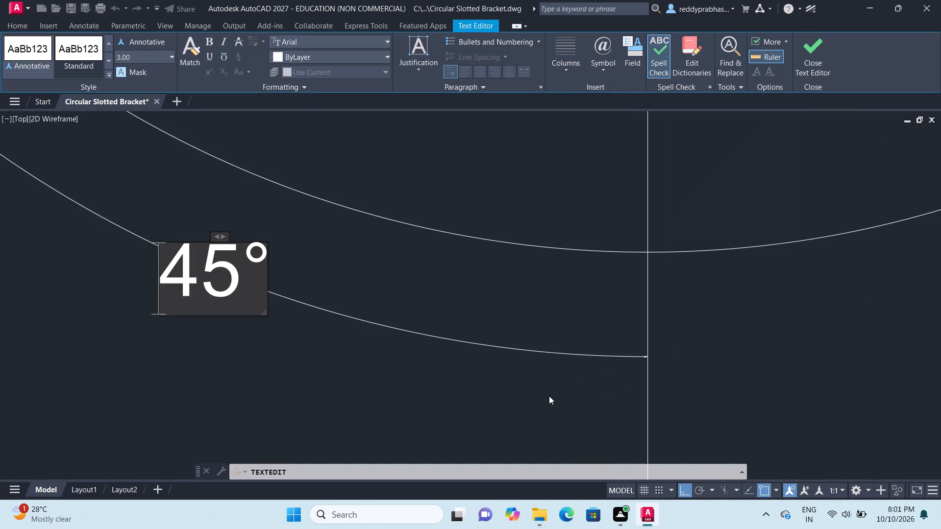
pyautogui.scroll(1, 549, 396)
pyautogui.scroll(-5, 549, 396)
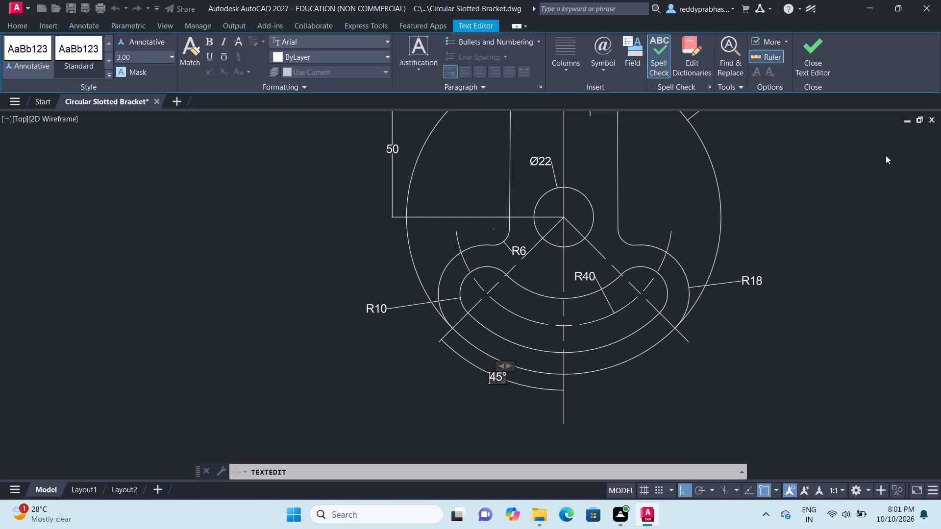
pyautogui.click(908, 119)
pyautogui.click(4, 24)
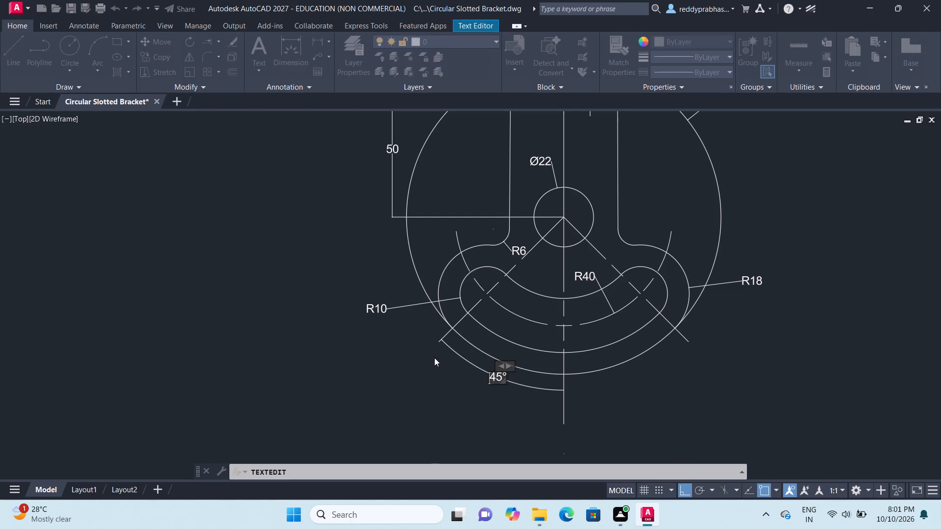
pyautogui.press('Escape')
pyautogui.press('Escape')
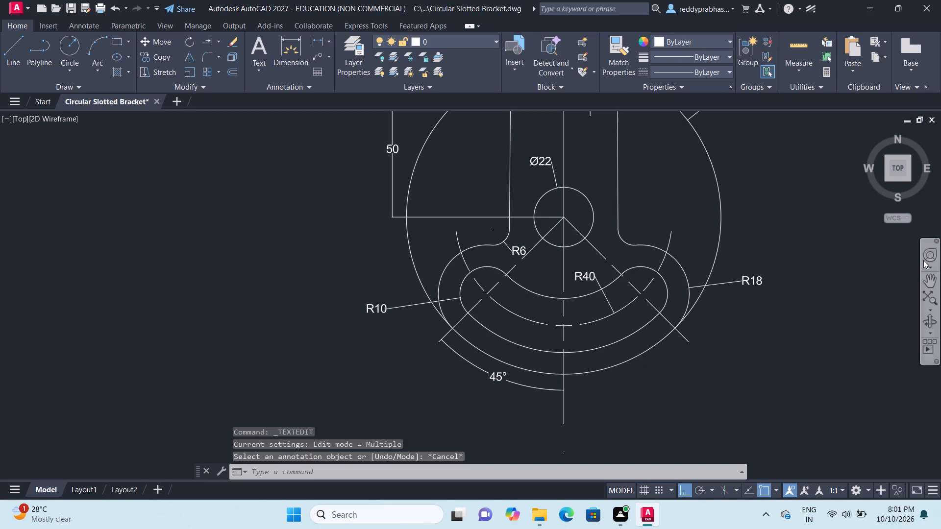
# Erase the 45° angle dimension by selecting its tiny stray mark below the lower end of the vertical centreline.
pyautogui.doubleClick(932, 279)
pyautogui.moveTo(796, 432); pyautogui.dragTo(669, 296)
pyautogui.click(669, 296)
pyautogui.press('Escape')
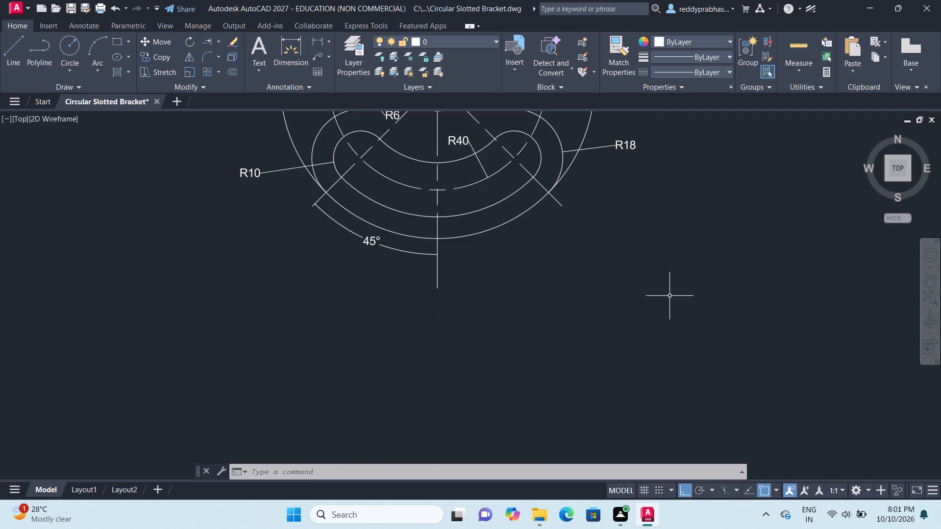
pyautogui.doubleClick(437, 320)
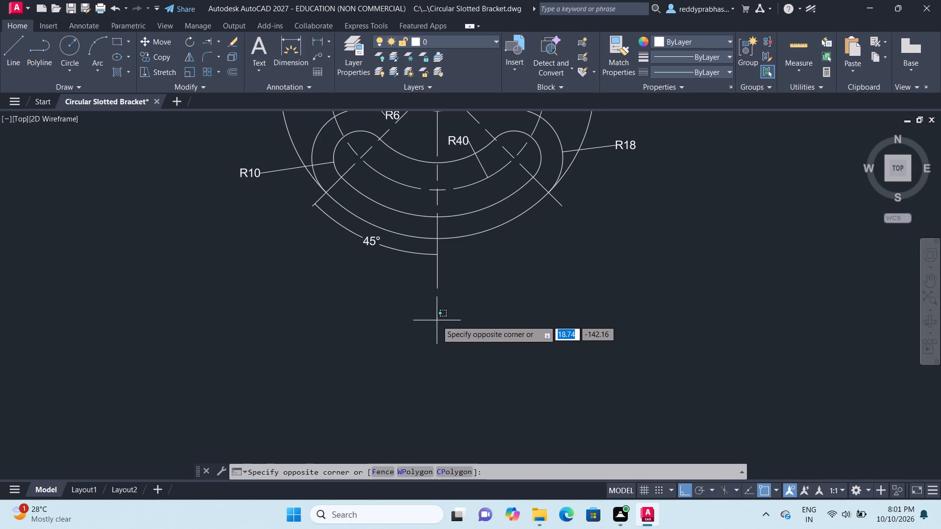
pyautogui.press('Escape')
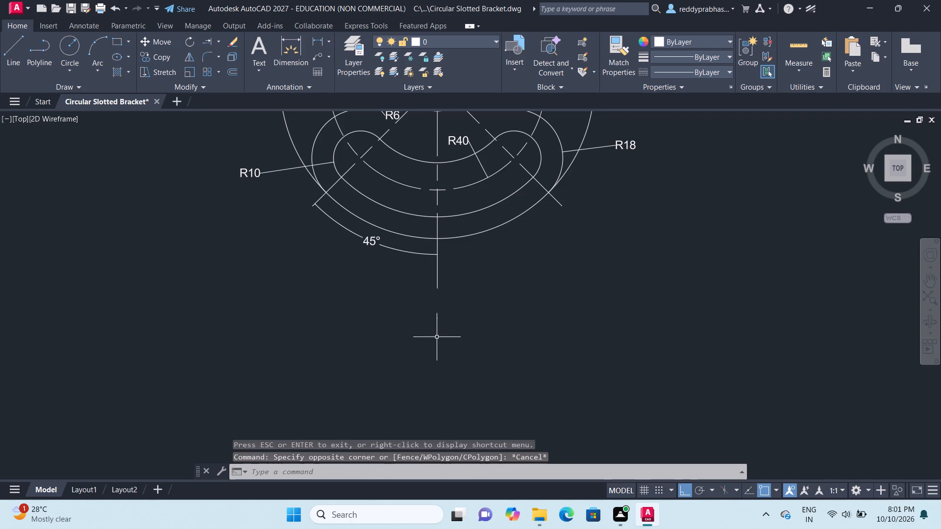
pyautogui.scroll(3, 480, 350)
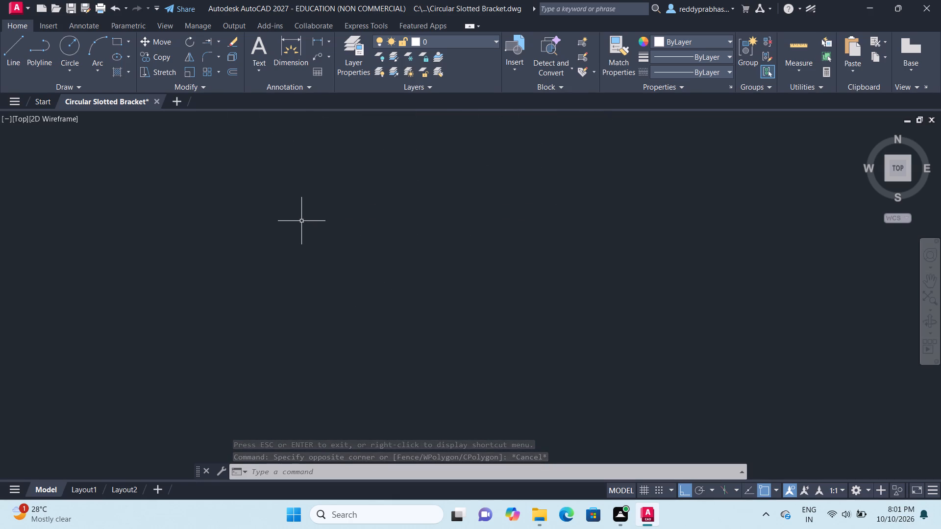
pyautogui.click(301, 221)
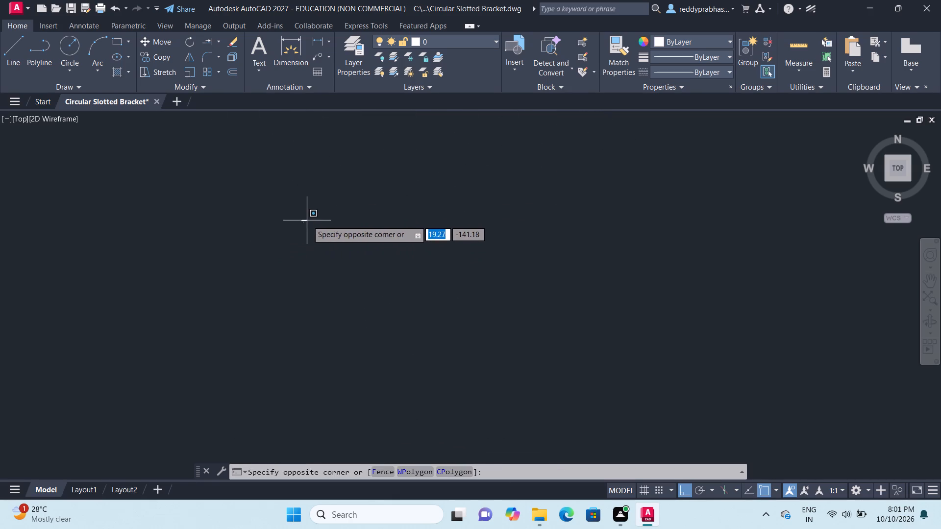
pyautogui.click(308, 233)
pyautogui.scroll(1, 308, 222)
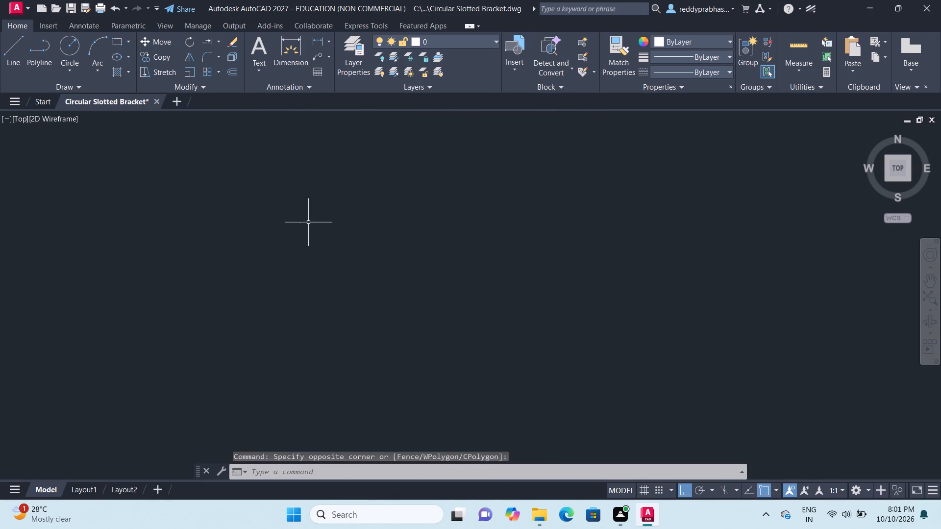
pyautogui.scroll(6, 308, 222)
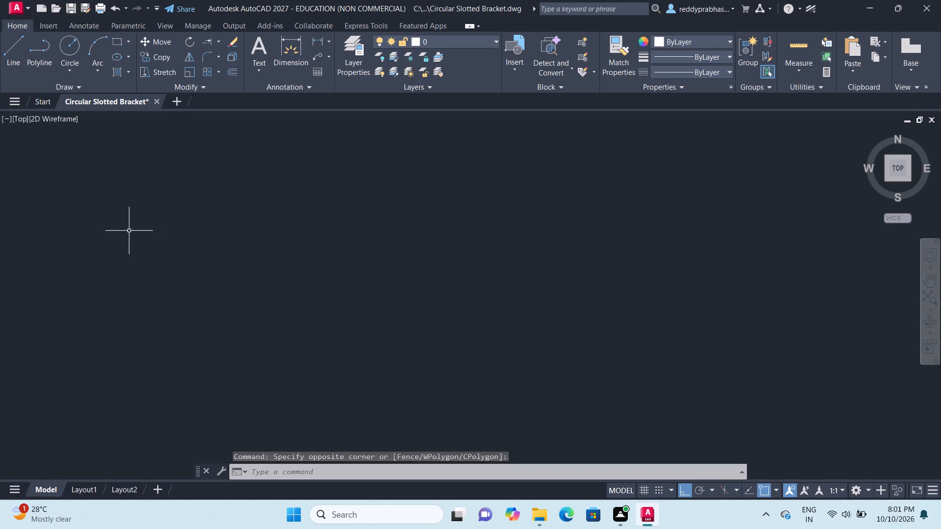
pyautogui.click(131, 227)
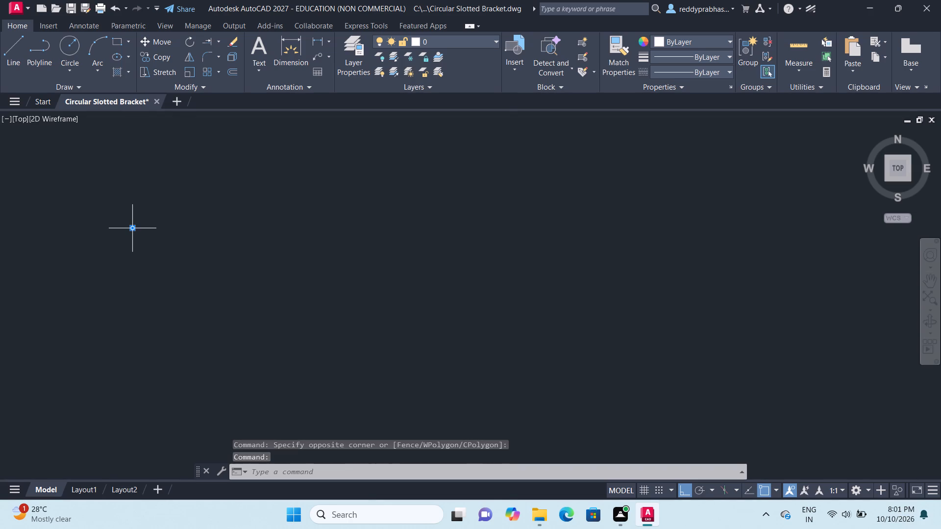
pyautogui.rightClick(131, 227)
pyautogui.click(144, 271)
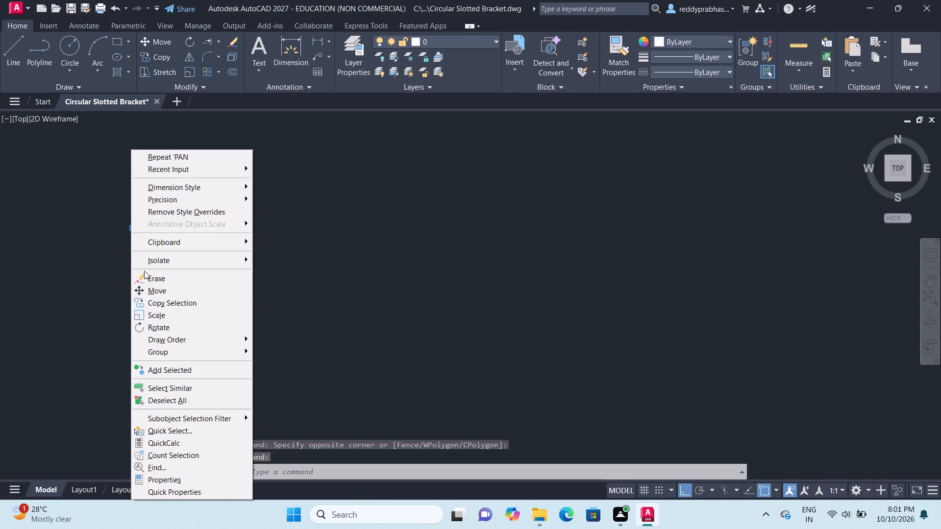
pyautogui.click(145, 276)
pyautogui.scroll(-9, 231, 277)
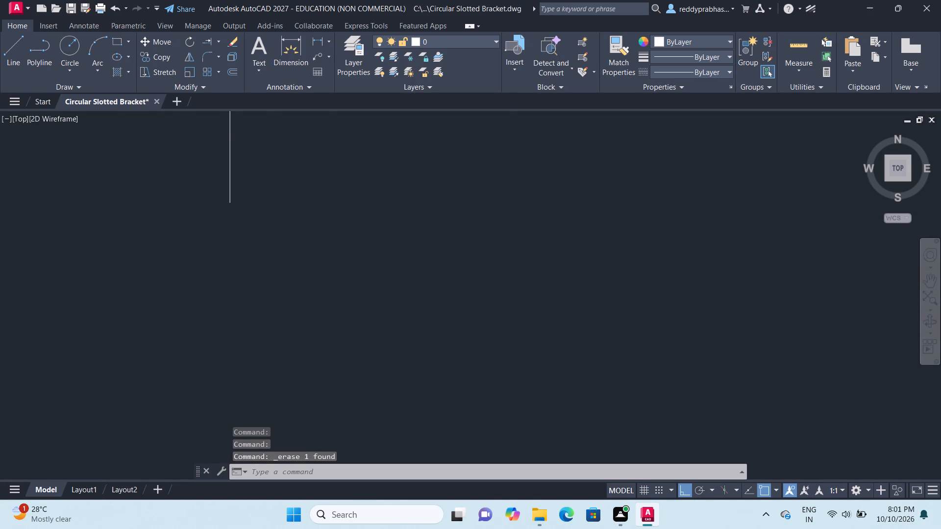
# Examine the whole bracket drawing and its surroundings for remaining dimensions and stray marks.
pyautogui.scroll(-4, 232, 277)
pyautogui.scroll(2, 232, 277)
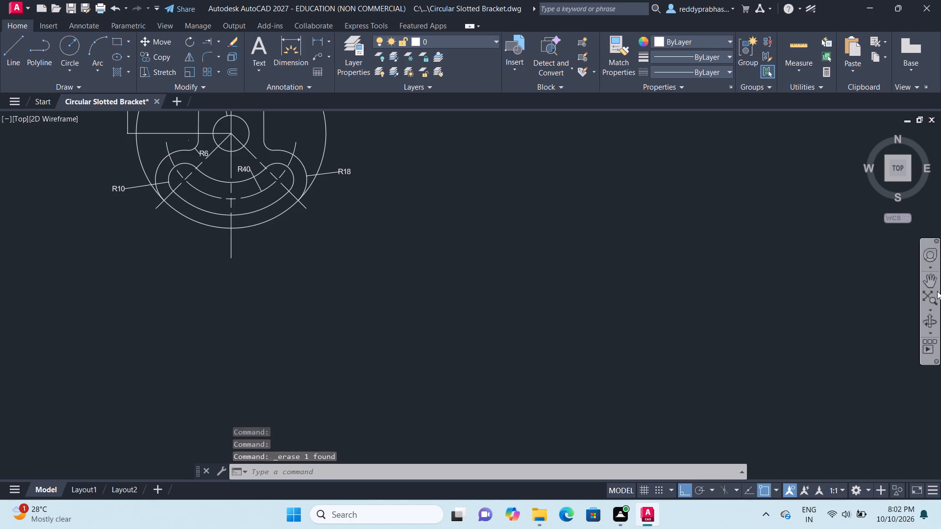
pyautogui.click(933, 277)
pyautogui.moveTo(407, 223); pyautogui.dragTo(571, 379)
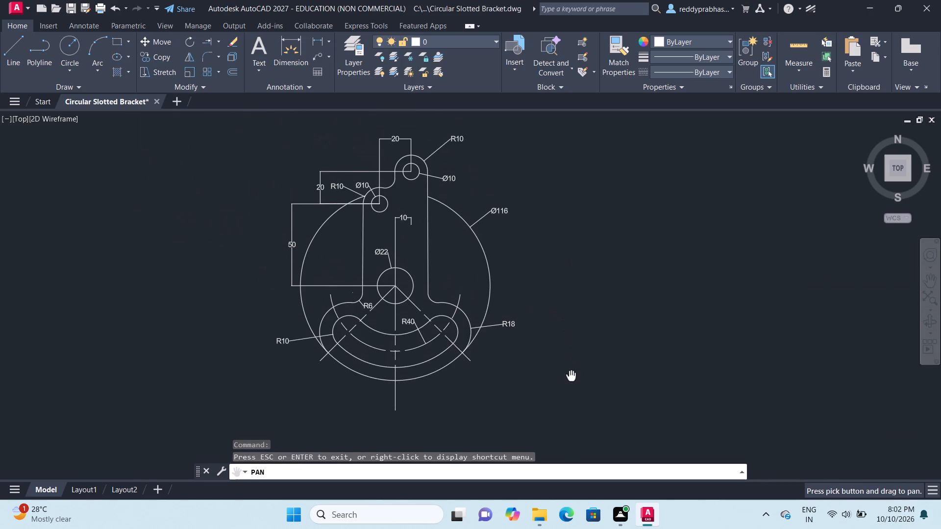
pyautogui.moveTo(571, 379); pyautogui.dragTo(571, 391)
pyautogui.doubleClick(571, 391)
pyautogui.press('Escape')
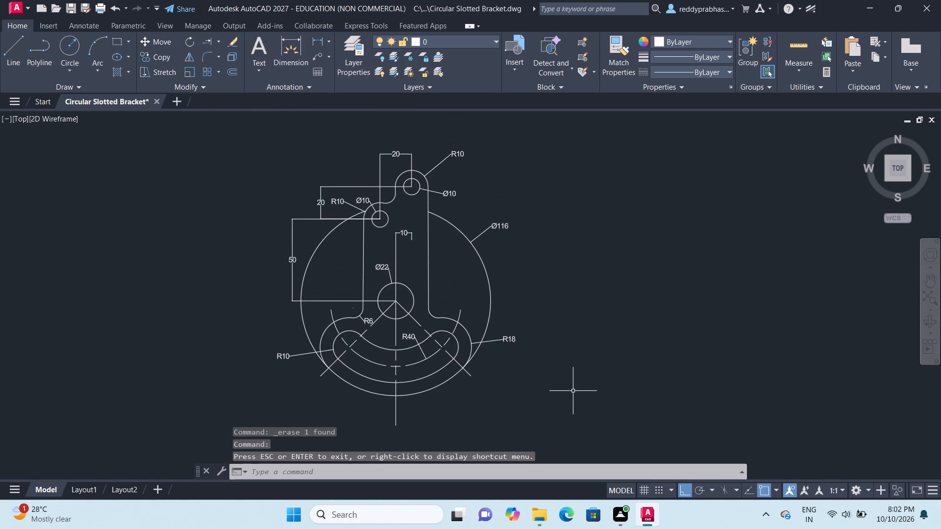
pyautogui.scroll(1, 573, 391)
pyautogui.scroll(-1, 573, 391)
pyautogui.scroll(1, 573, 391)
pyautogui.scroll(-1, 573, 391)
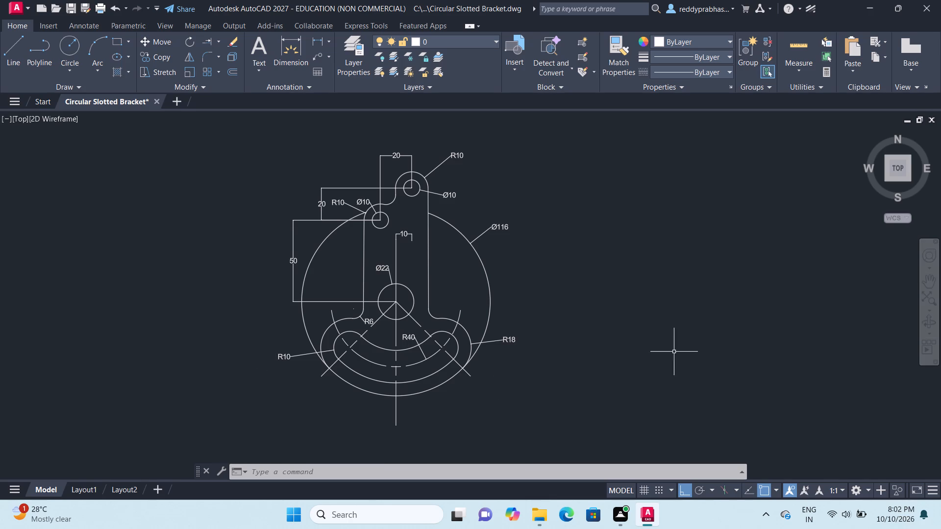
pyautogui.click(930, 273)
pyautogui.doubleClick(932, 279)
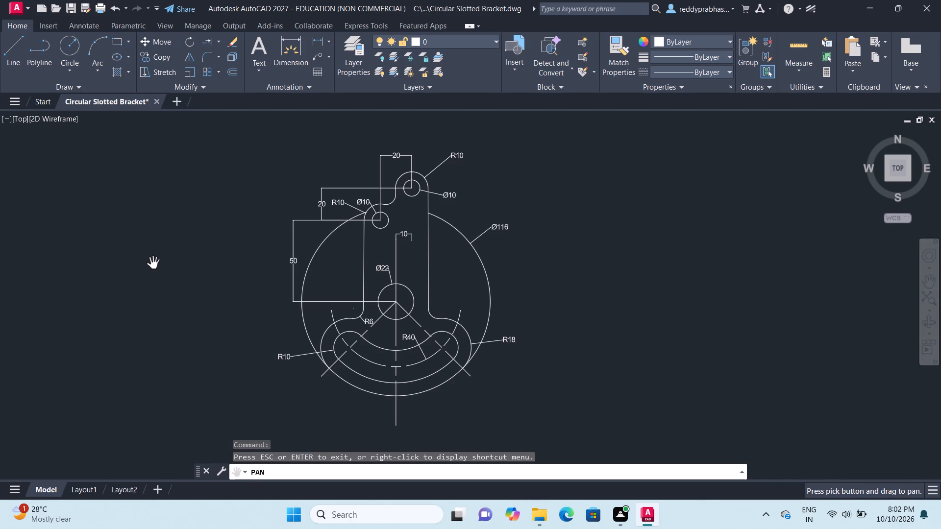
pyautogui.moveTo(142, 261); pyautogui.dragTo(358, 271)
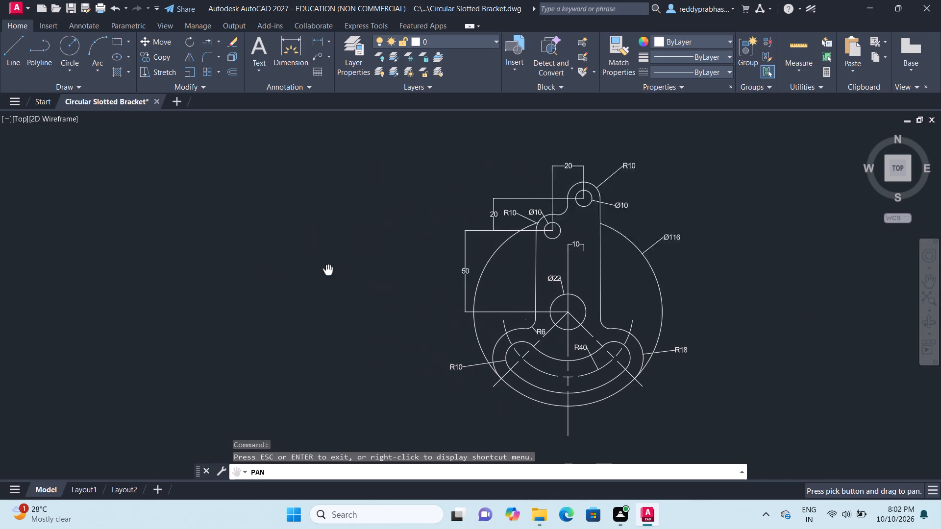
pyautogui.moveTo(358, 271); pyautogui.dragTo(57, 0)
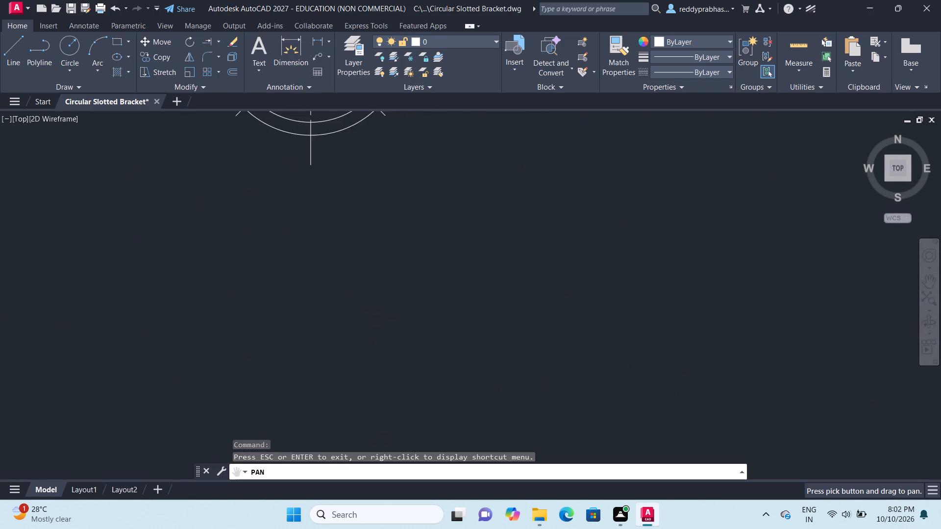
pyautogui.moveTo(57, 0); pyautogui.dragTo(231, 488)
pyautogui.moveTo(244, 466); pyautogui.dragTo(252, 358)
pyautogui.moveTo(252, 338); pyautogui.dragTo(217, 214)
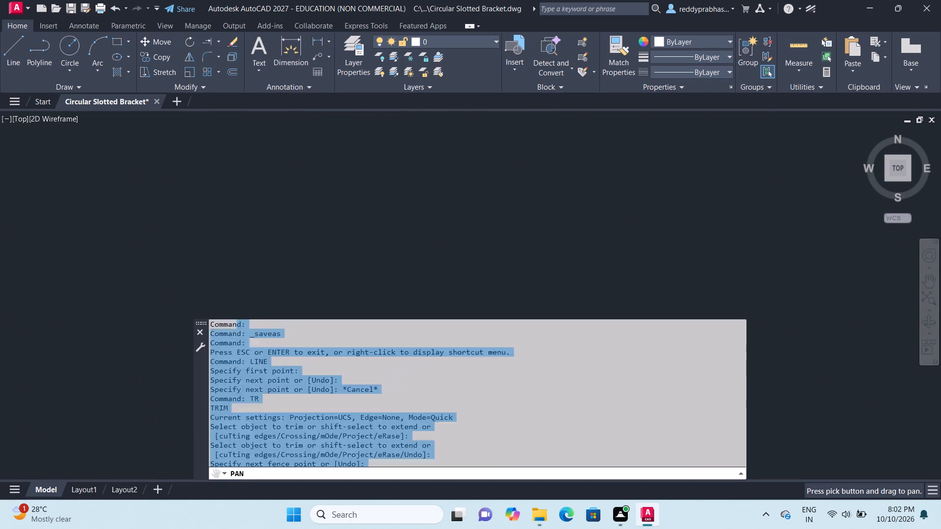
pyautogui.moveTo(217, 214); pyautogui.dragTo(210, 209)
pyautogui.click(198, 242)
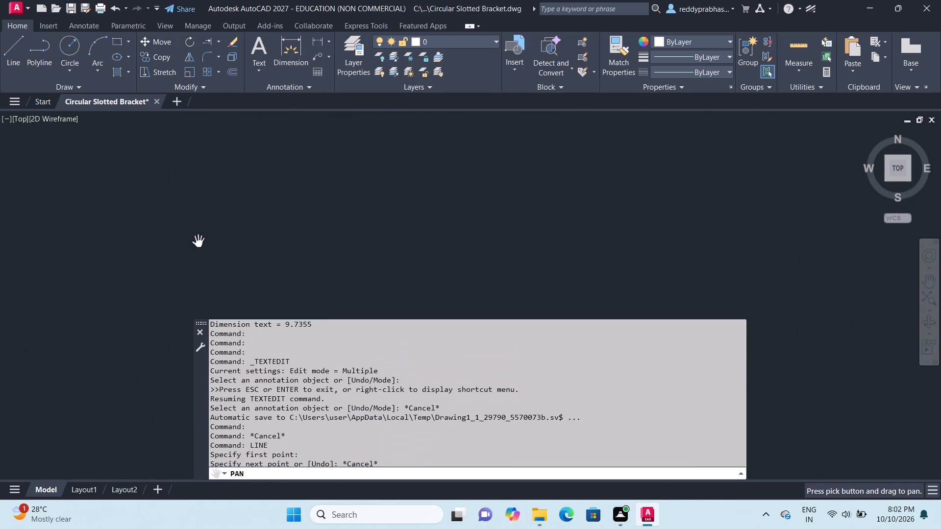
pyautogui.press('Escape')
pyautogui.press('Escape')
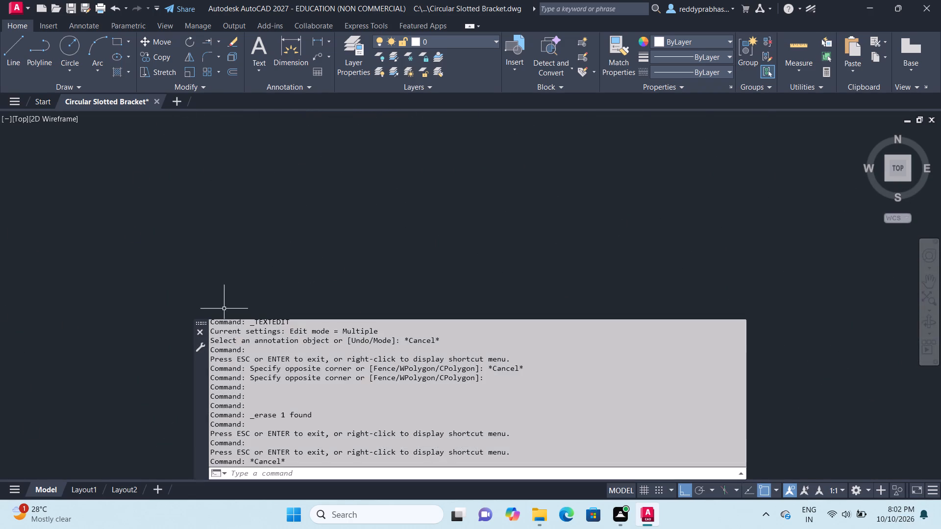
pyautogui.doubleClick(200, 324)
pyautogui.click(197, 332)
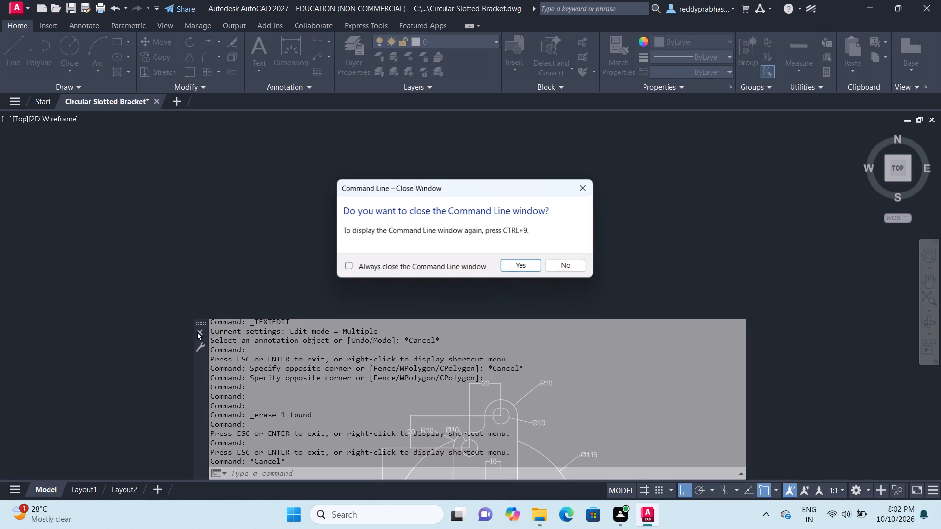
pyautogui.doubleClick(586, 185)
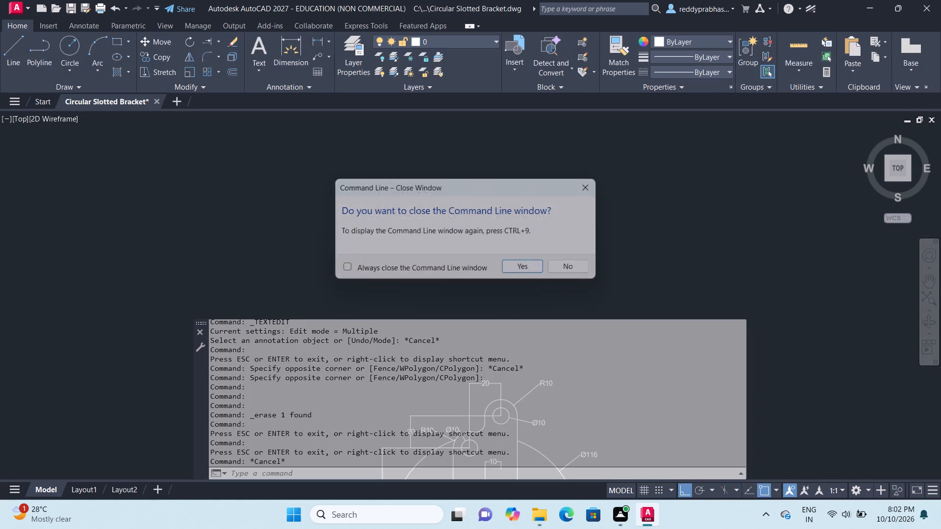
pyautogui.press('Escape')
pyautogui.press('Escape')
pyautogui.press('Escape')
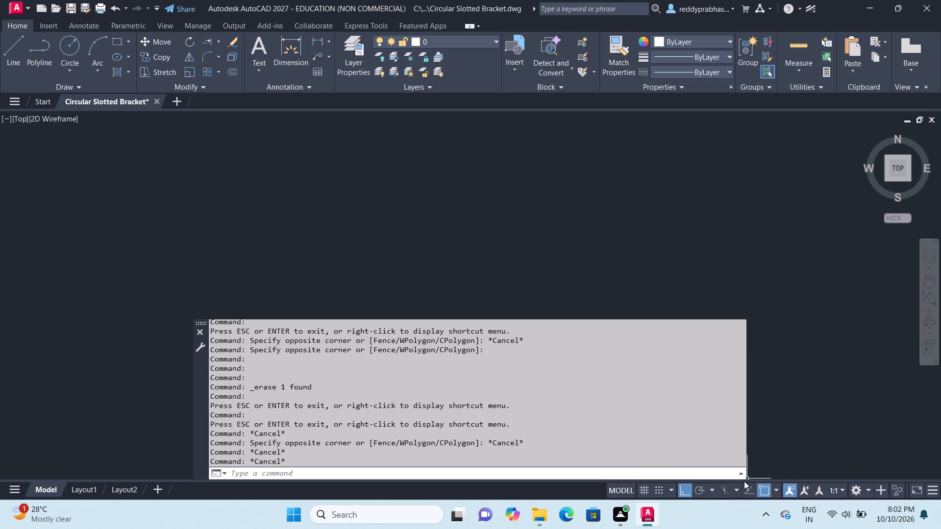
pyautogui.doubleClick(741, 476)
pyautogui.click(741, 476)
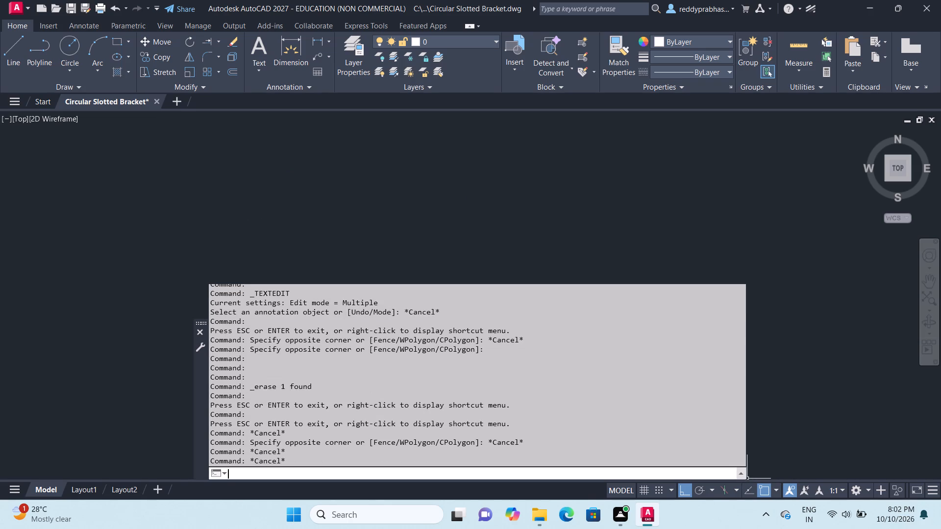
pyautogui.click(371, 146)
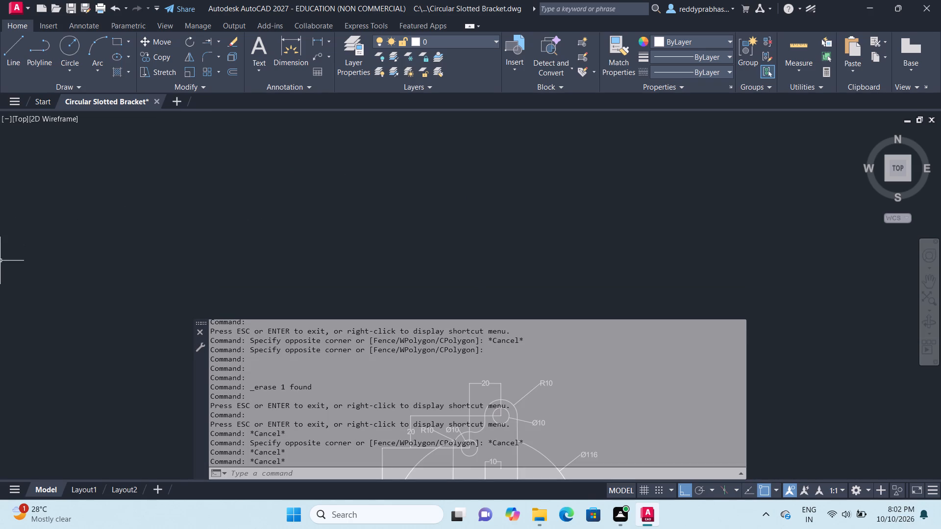
# Save the drawing under the existing name Circular Slotted Bracket in Documents as an AutoCAD 2018 DWG, replacing the existing file.
pyautogui.hotkey('ctrl', 'shift', 's')
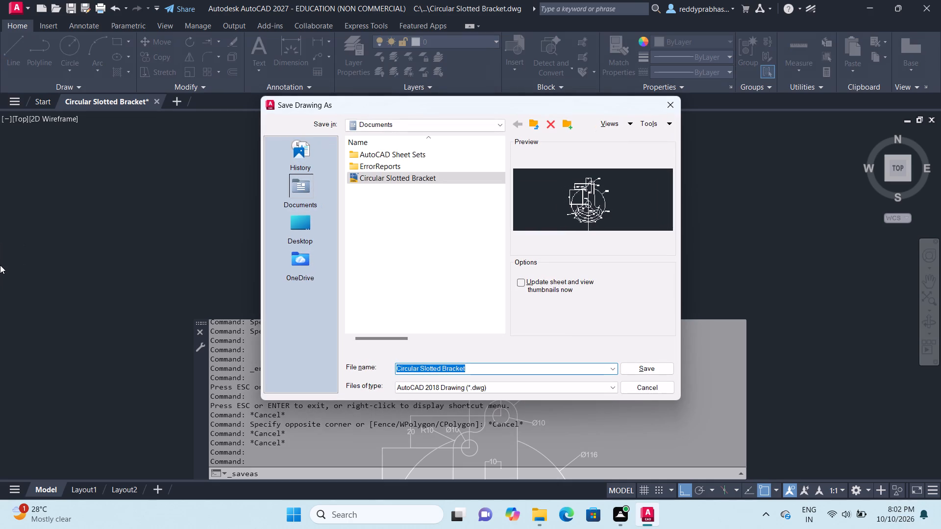
pyautogui.doubleClick(654, 363)
pyautogui.doubleClick(437, 288)
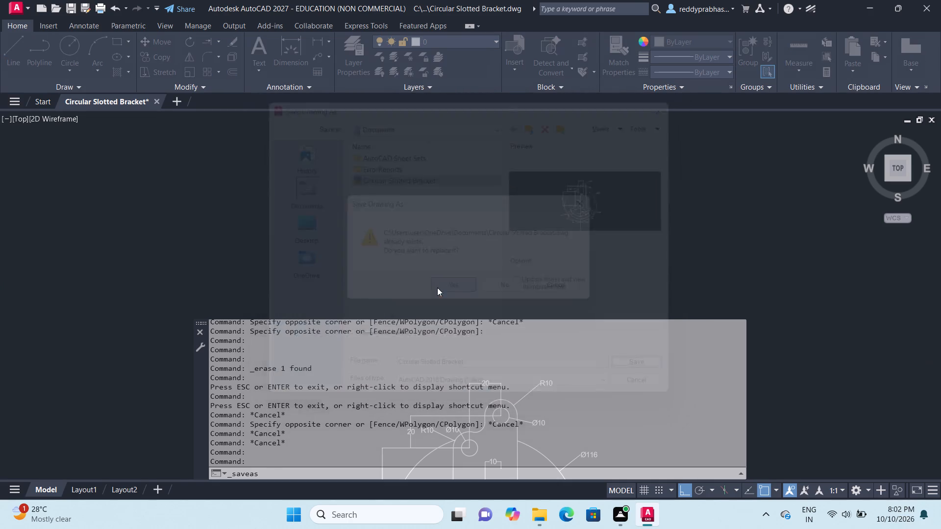
pyautogui.press('Escape')
pyautogui.press('Escape')
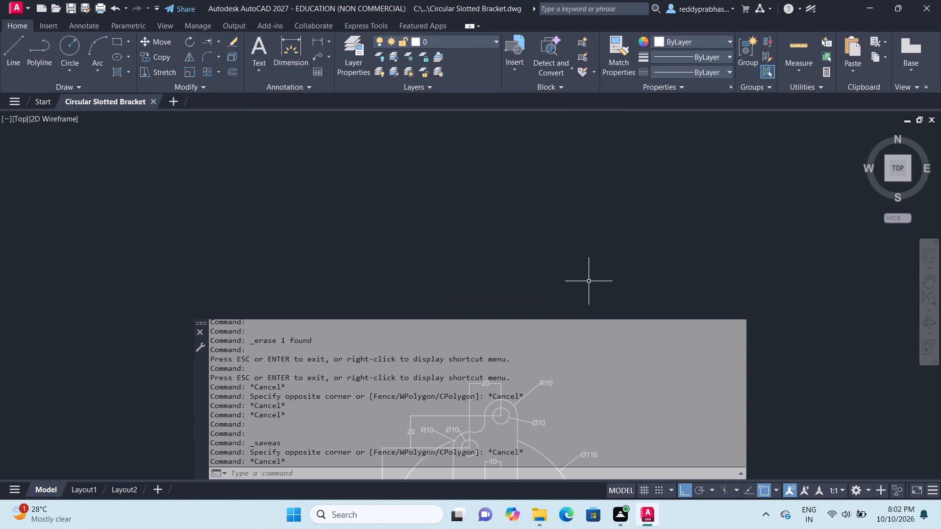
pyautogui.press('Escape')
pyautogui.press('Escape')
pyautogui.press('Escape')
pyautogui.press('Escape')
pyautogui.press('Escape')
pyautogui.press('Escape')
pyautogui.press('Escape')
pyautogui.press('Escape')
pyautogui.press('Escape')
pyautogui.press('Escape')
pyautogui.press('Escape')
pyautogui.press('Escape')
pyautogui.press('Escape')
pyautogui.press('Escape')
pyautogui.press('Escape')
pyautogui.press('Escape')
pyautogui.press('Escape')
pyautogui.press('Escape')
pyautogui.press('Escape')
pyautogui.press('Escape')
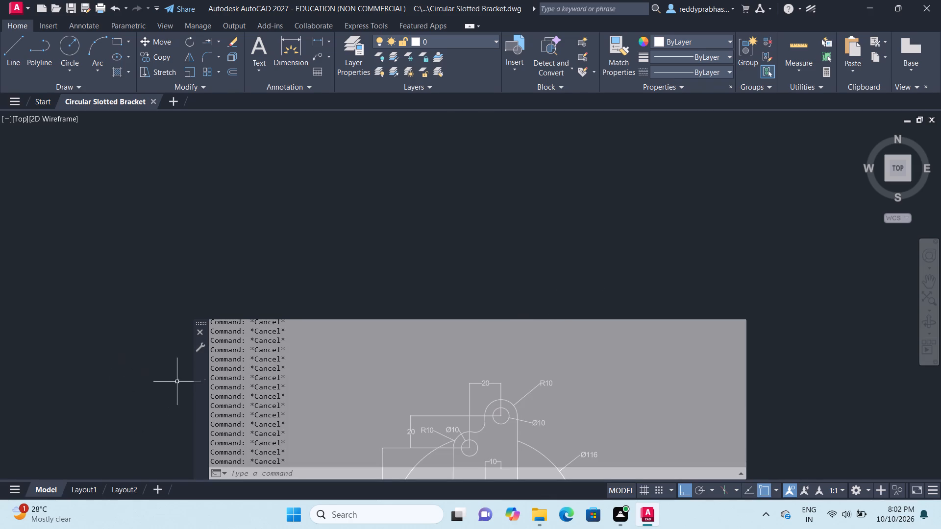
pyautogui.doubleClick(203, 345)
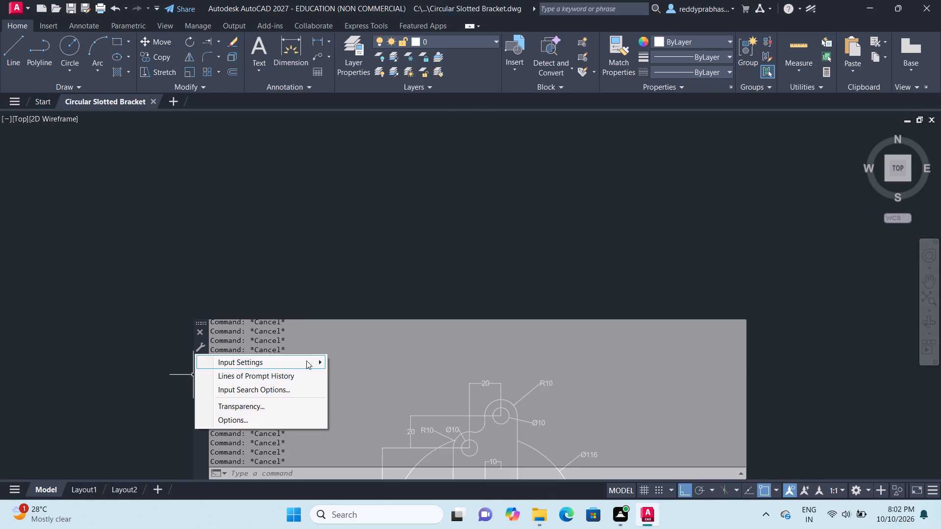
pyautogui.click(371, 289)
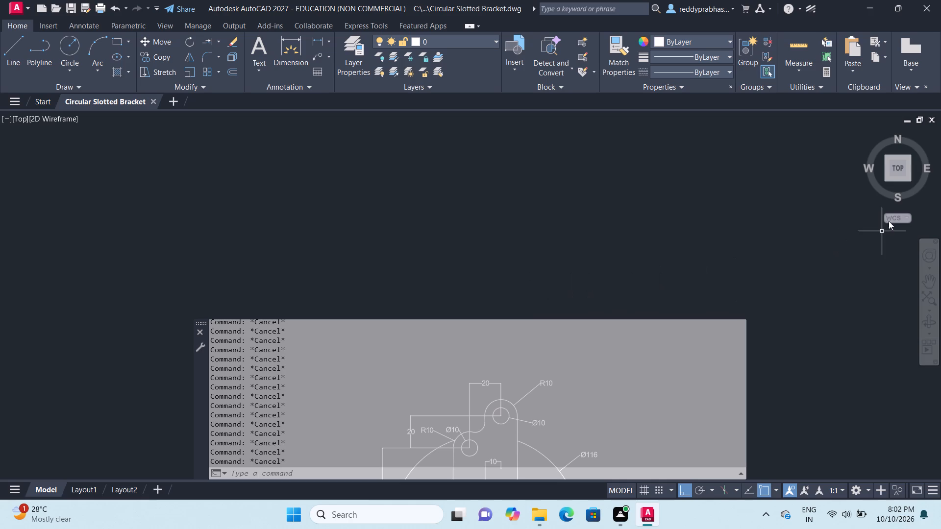
# Minimise the drawing window and reopen Circular Slotted Bracket from the recent files.
pyautogui.click(905, 118)
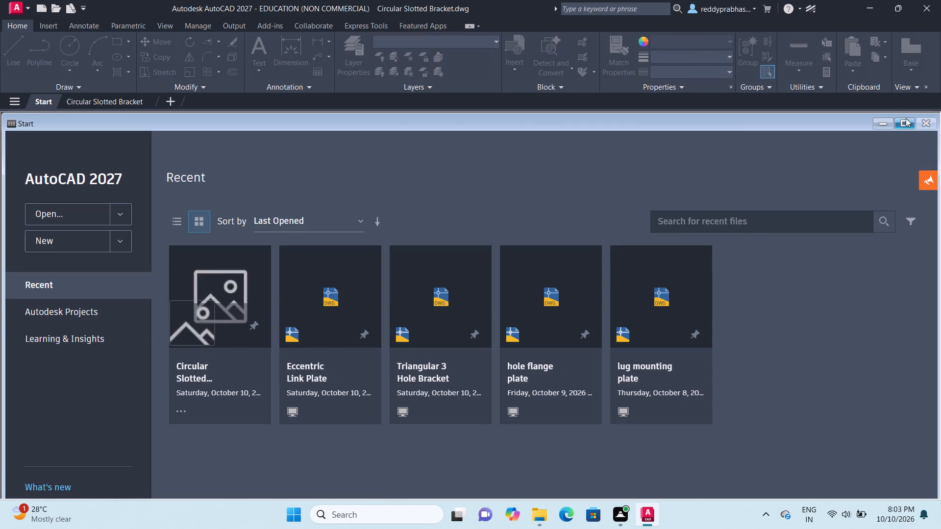
pyautogui.doubleClick(215, 313)
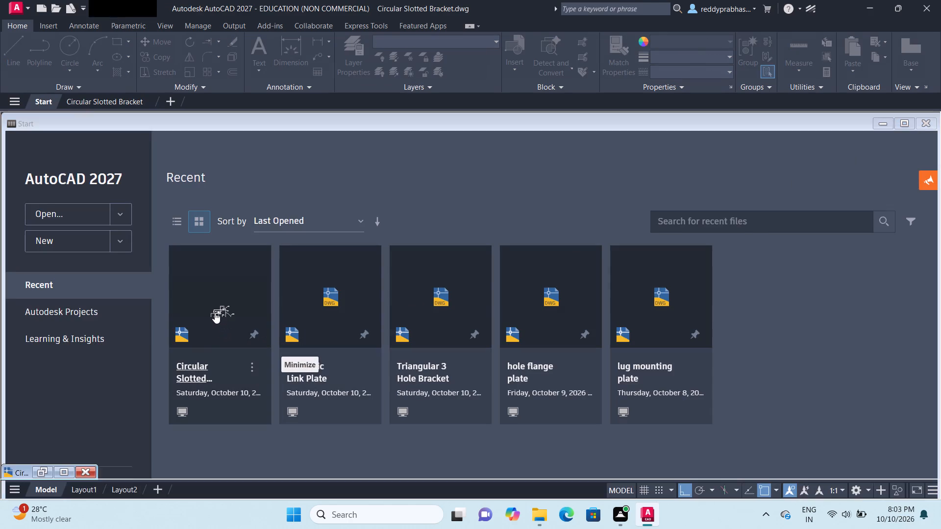